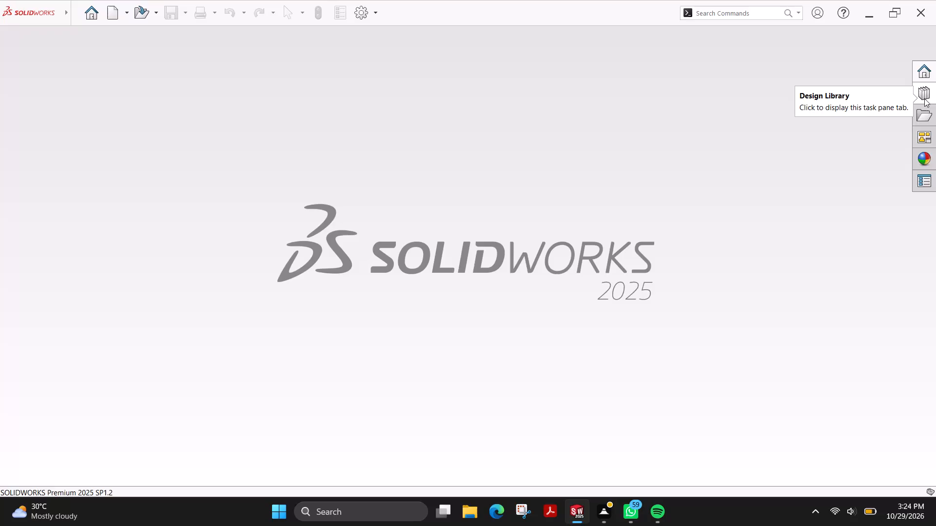
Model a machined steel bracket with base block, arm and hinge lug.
Create a new part document.
click(115, 22)
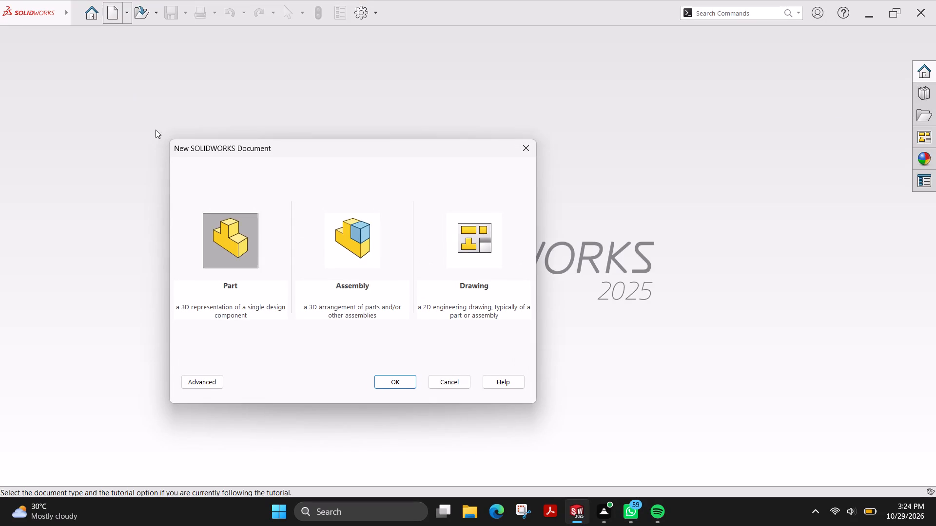
click(396, 377)
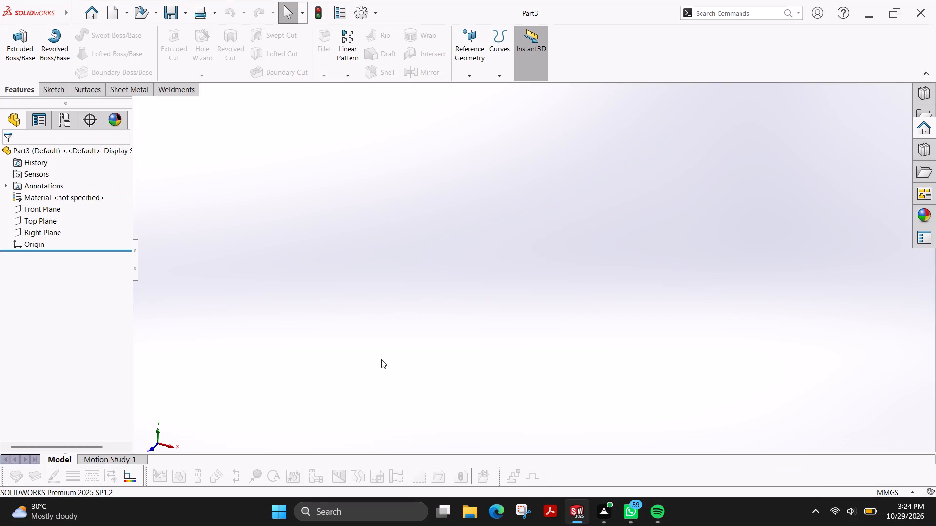
On the Front plane, sketch a closed inverted-L profile from the origin, about 83 mm long and 30 mm tall, with a foot about 12 mm wide.
click(42, 90)
click(15, 32)
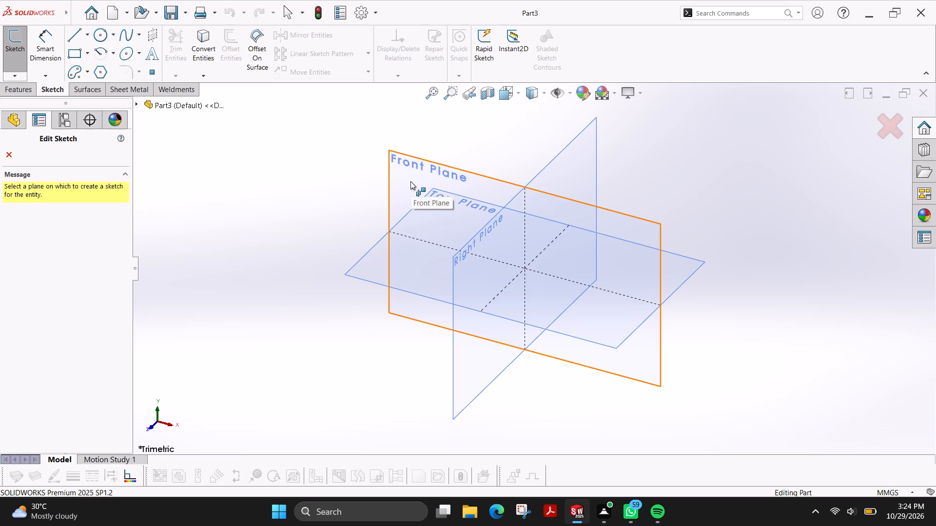
click(74, 38)
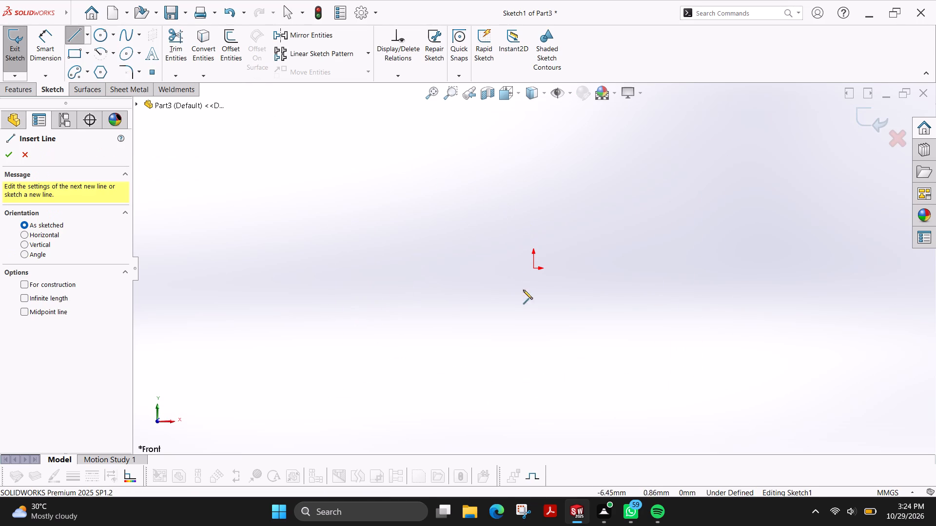
click(533, 269)
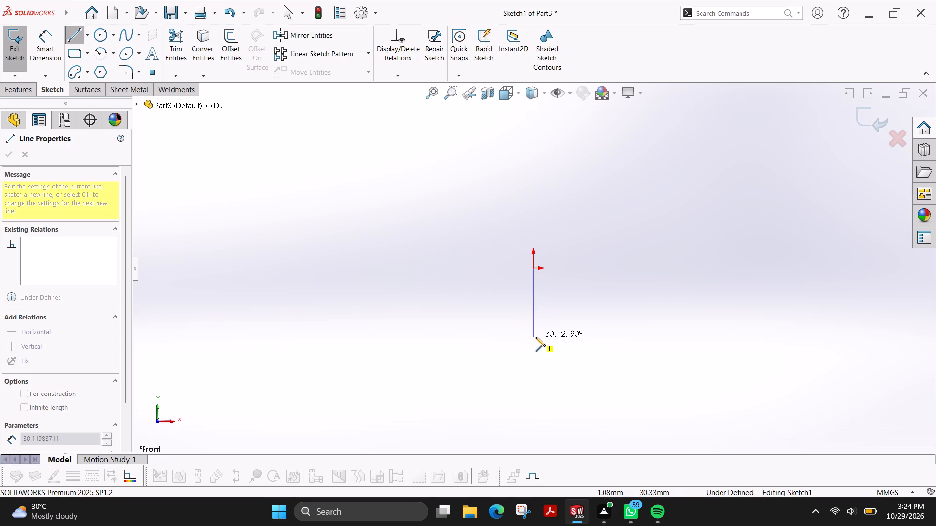
click(536, 338)
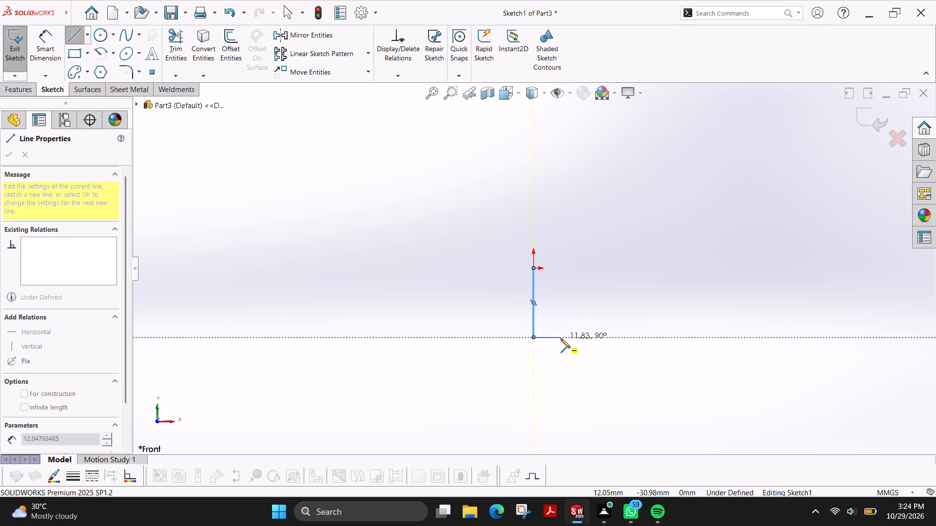
click(561, 338)
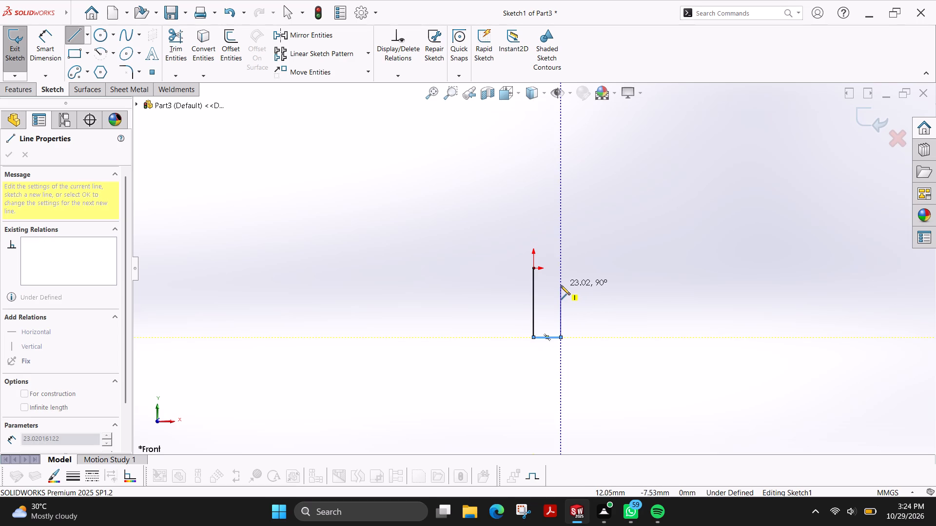
click(560, 292)
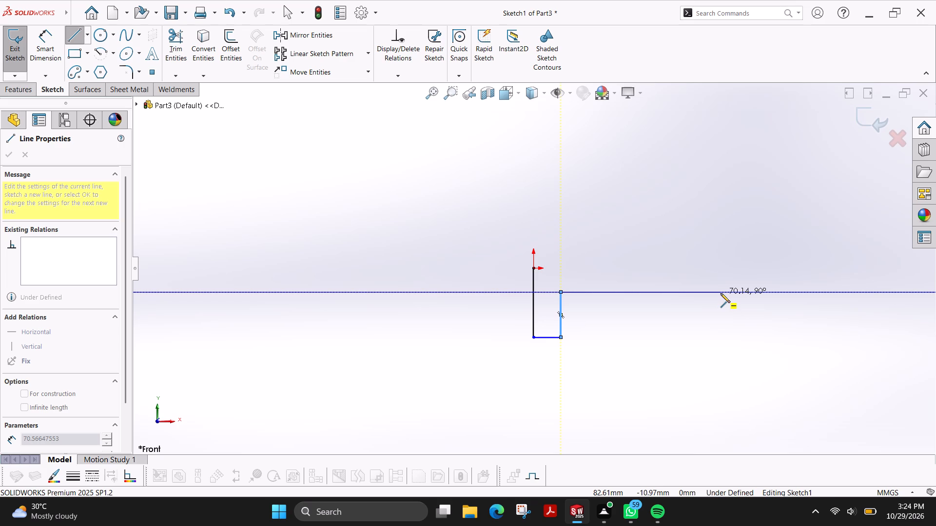
click(721, 293)
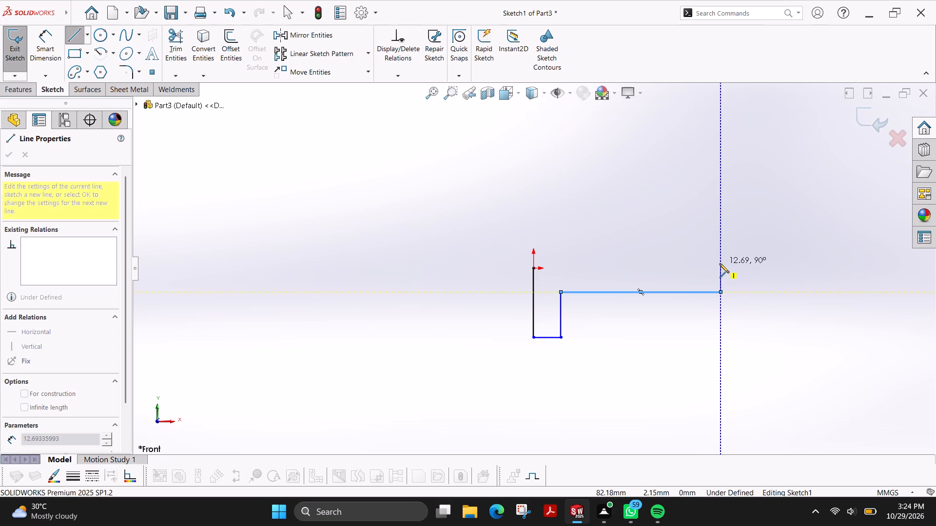
click(719, 267)
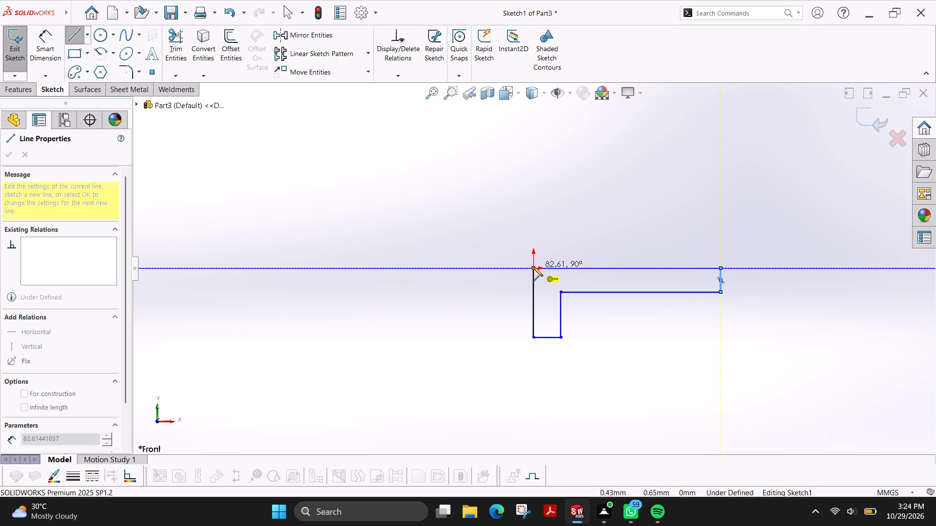
click(533, 267)
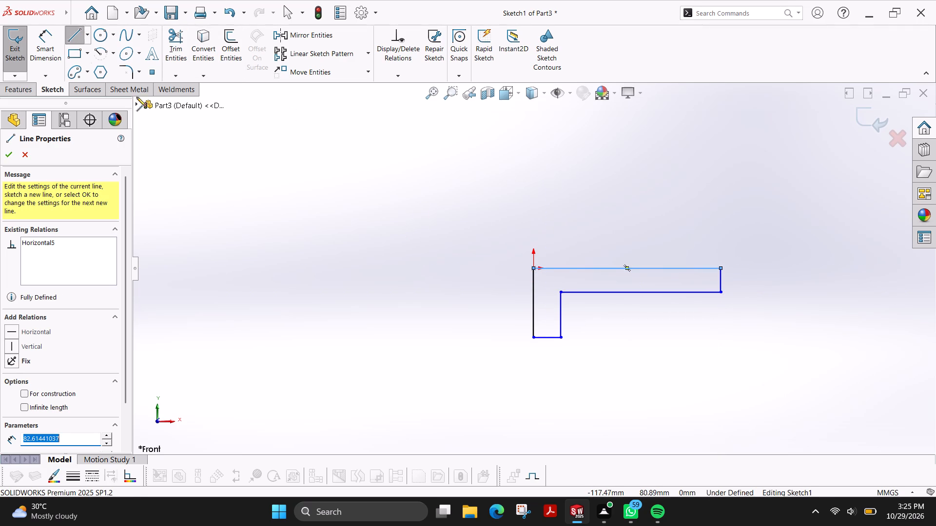
Sketch a diagonal line from the arm's lower outer corner up past its top edge, at about 40° to the underside.
click(721, 292)
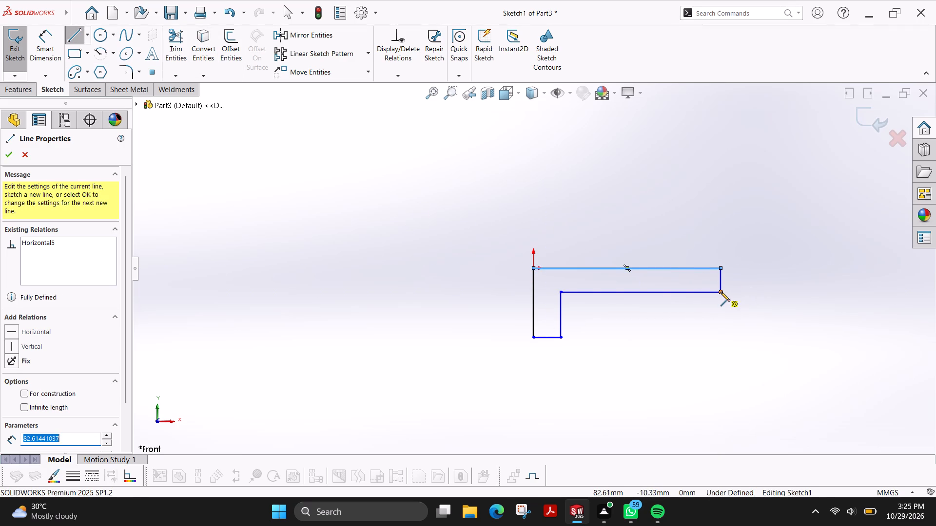
click(650, 234)
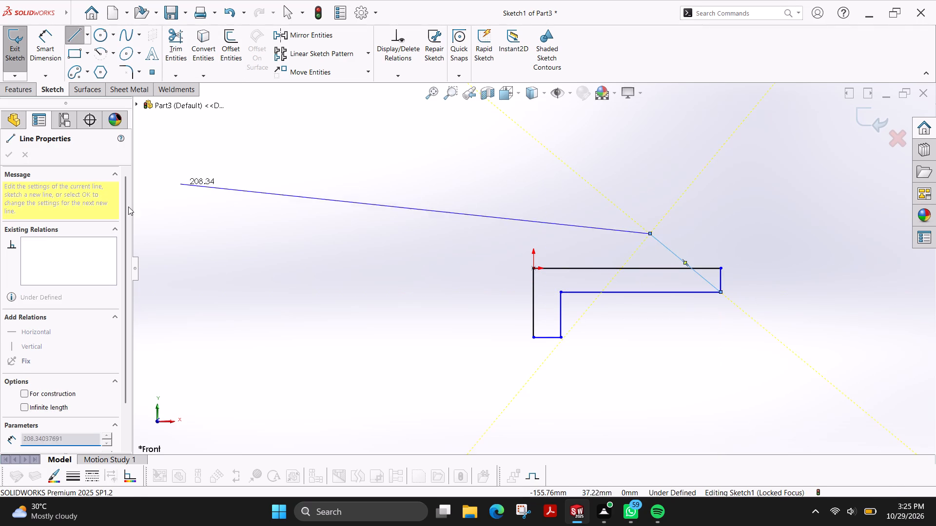
key(Escape)
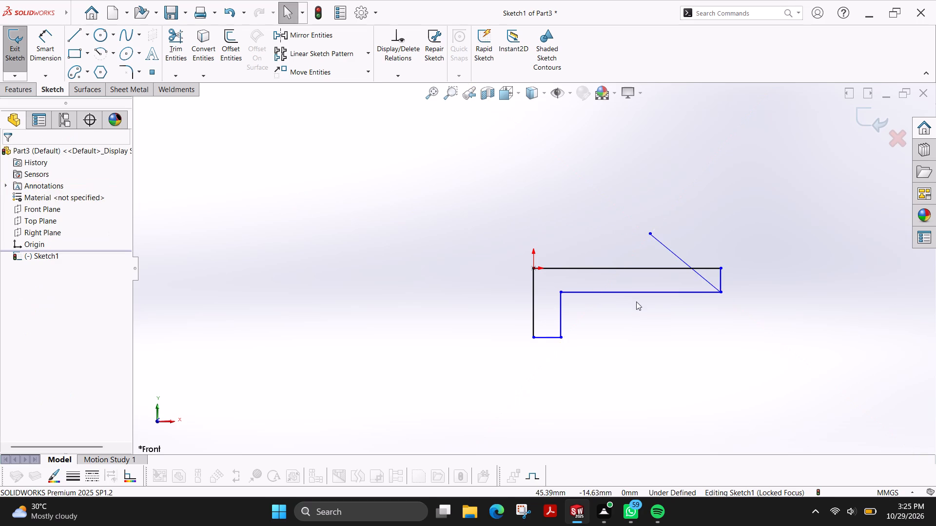
Dimension the profile's top edge to 80 mm.
scroll(635, 302, down, 1)
click(49, 30)
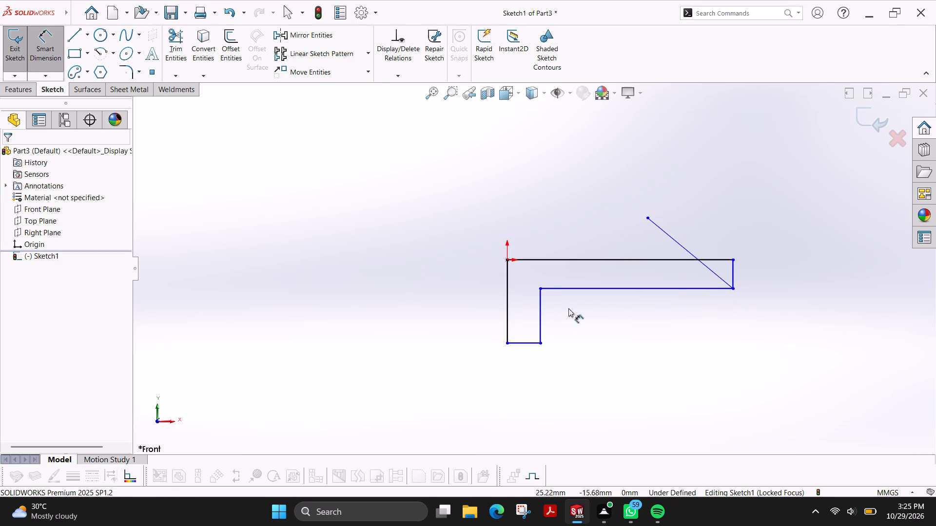
click(561, 260)
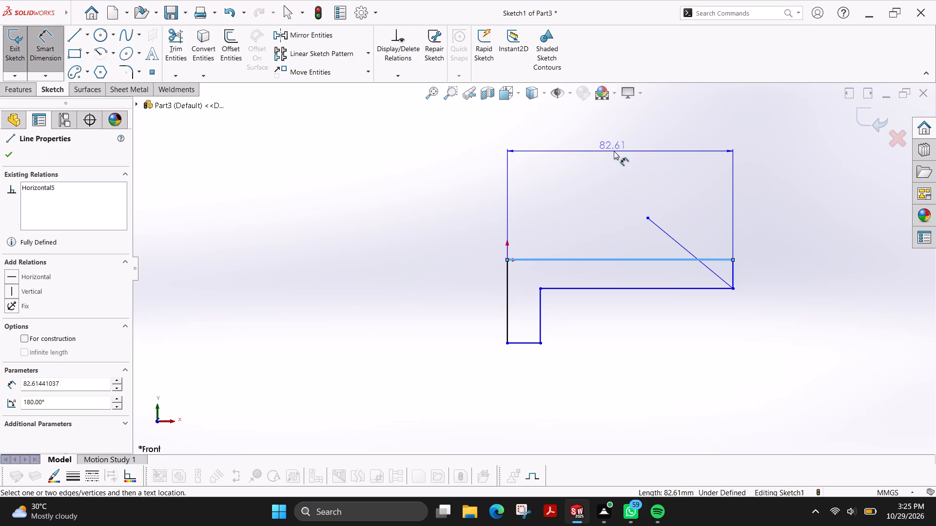
click(614, 151)
text(80)
key(Return)
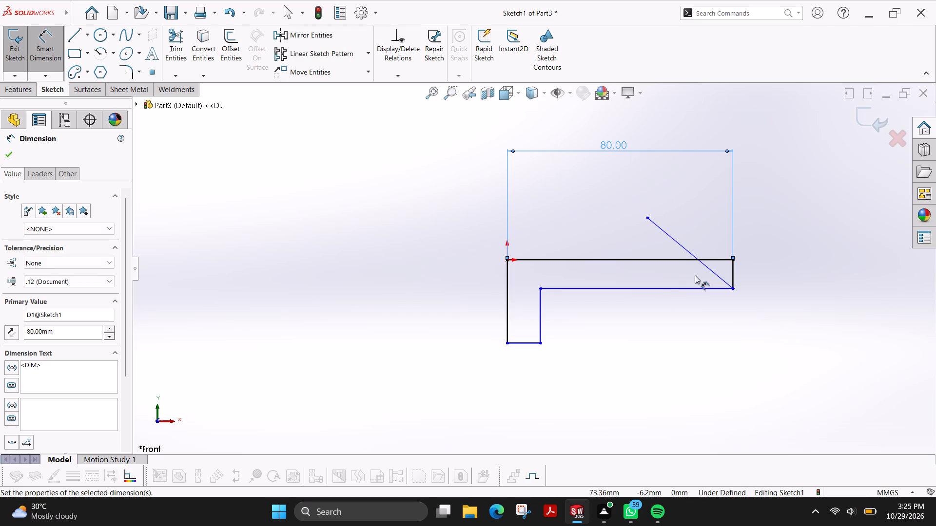
Dimension the angle between the diagonal line and the arm's lower edge to 45°.
click(657, 289)
click(673, 239)
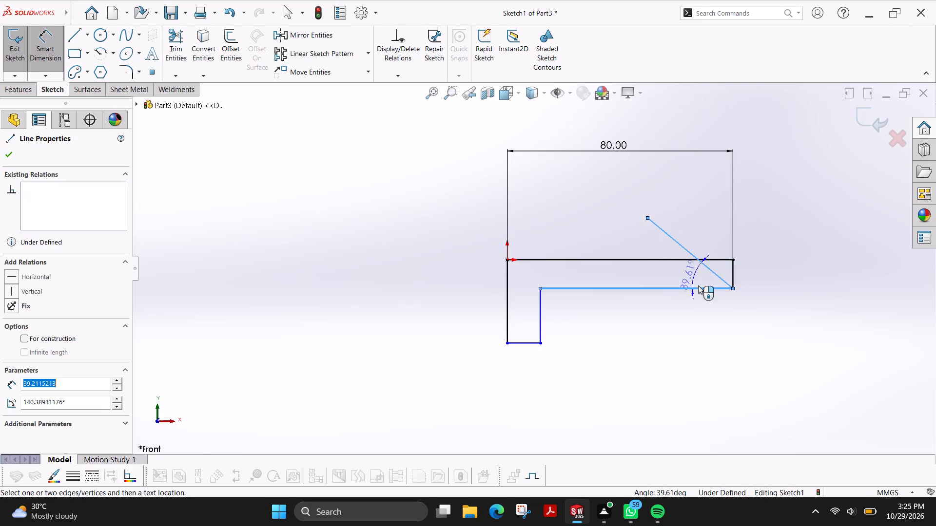
click(684, 272)
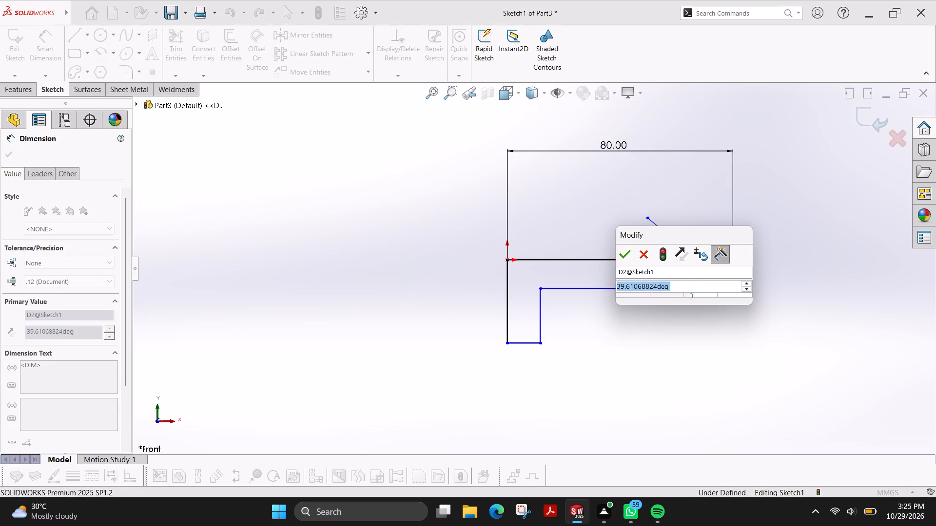
text(45)
key(Return)
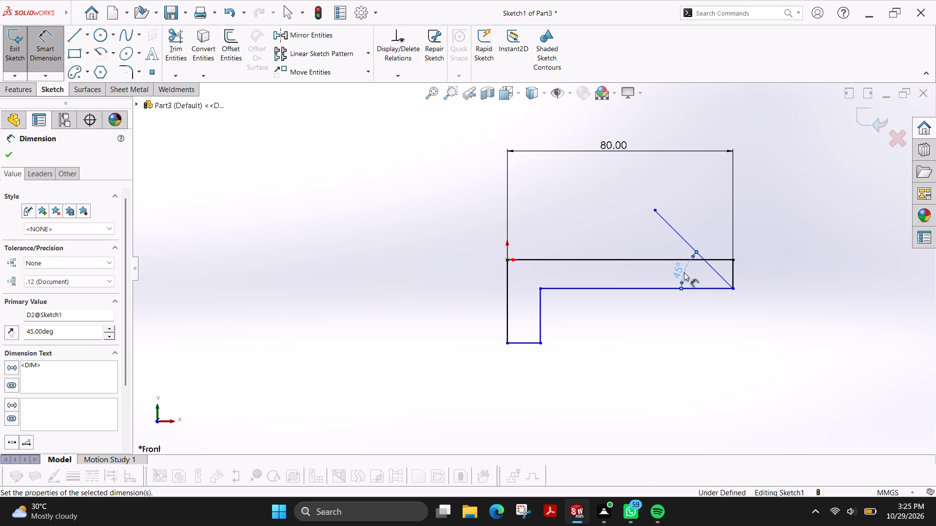
Dimension the profile's full height to 40 mm and the foot's bottom edge to 16 mm.
click(507, 292)
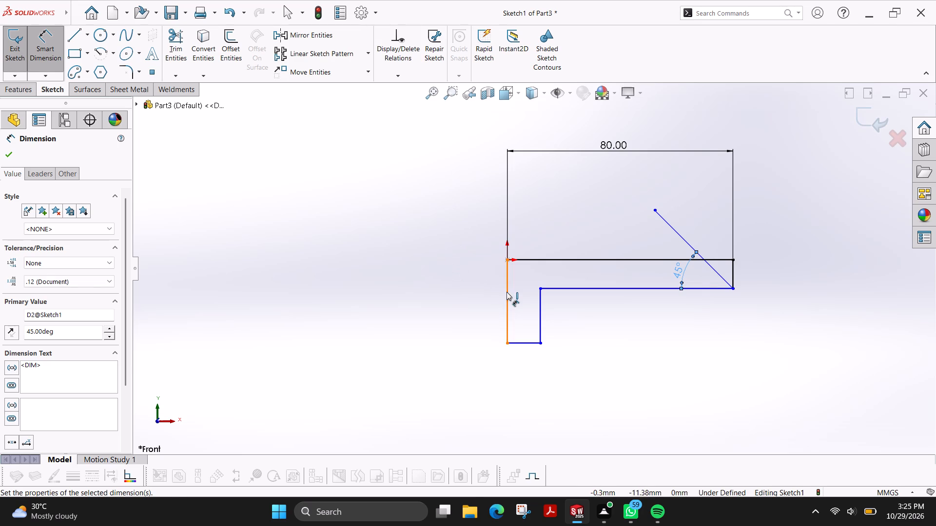
click(465, 298)
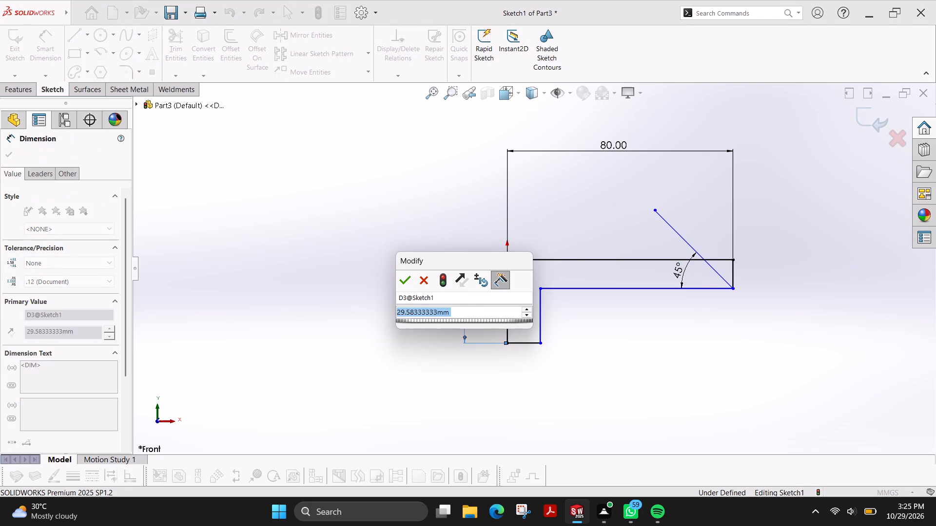
text(40)
key(Return)
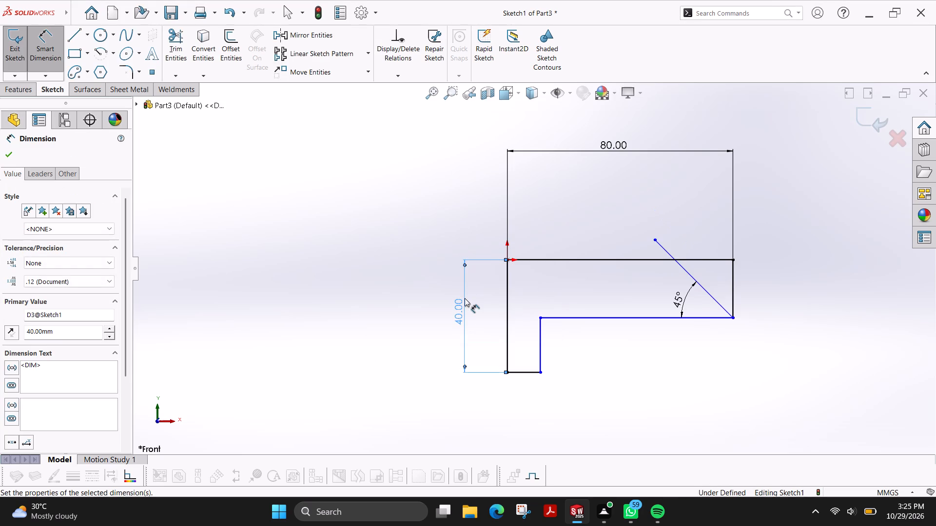
click(521, 373)
click(525, 409)
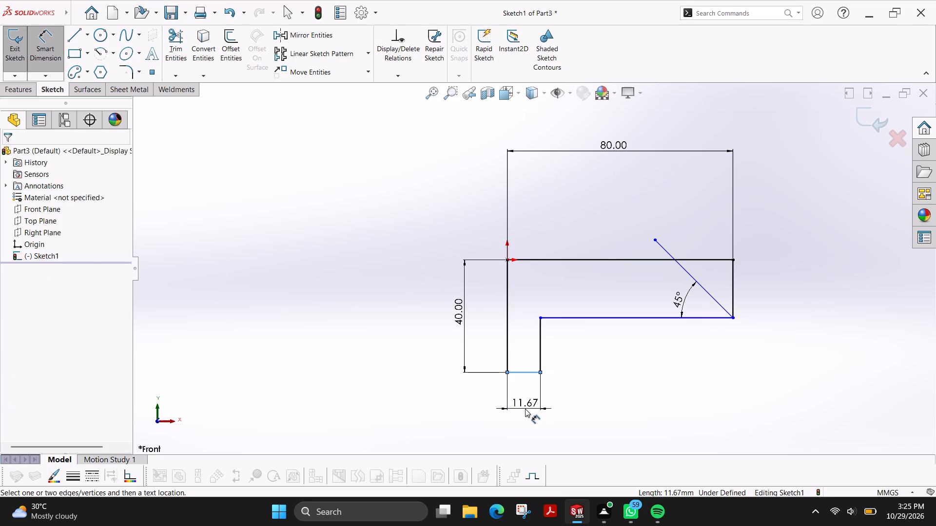
text(16)
key(Return)
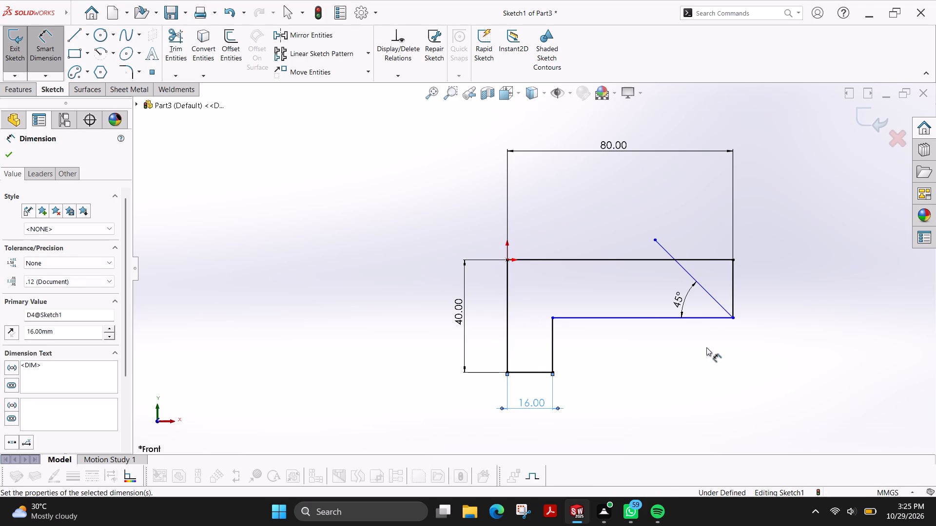
Dimension the arm's thickness between its top and lower horizontal edges to 15 mm.
click(618, 319)
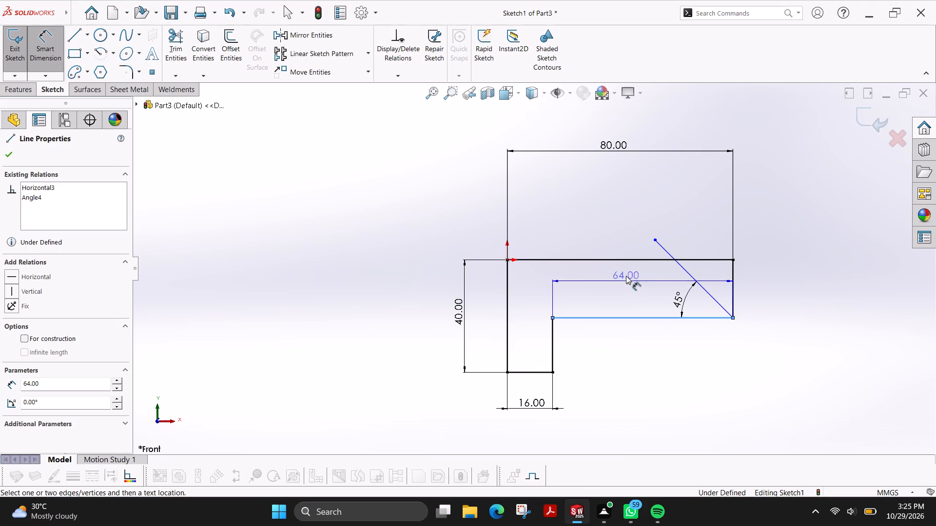
click(624, 261)
click(619, 213)
text(15)
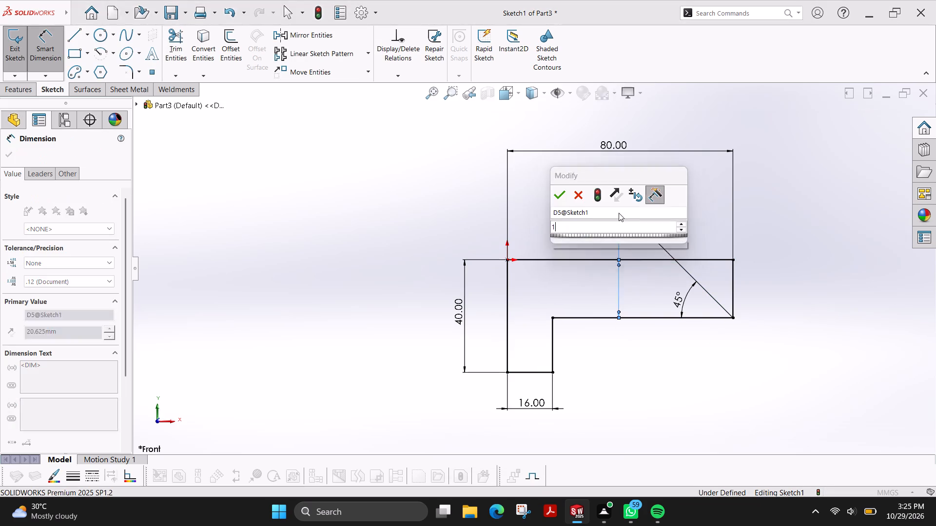
key(Return)
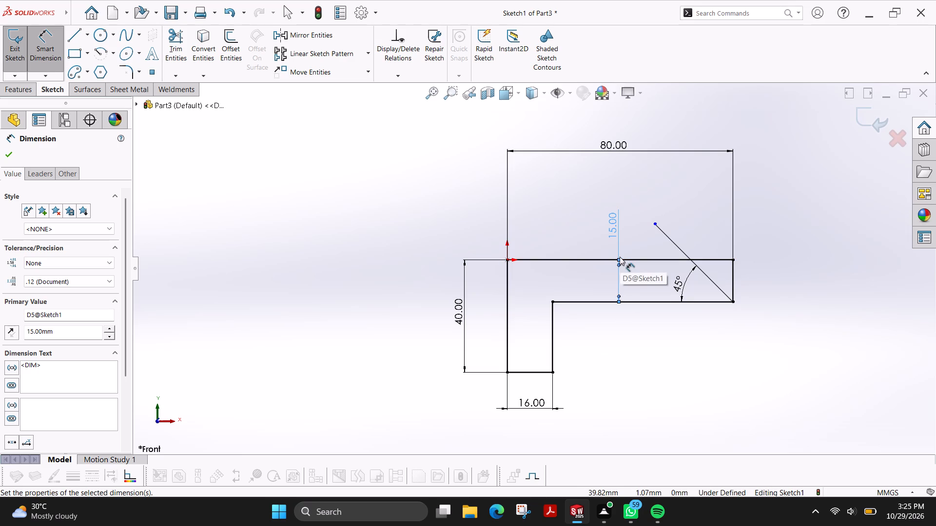
Power trim the arm's outer corner beyond the diagonal and the diagonal's excess above the top edge, leaving a bevelled end.
click(167, 53)
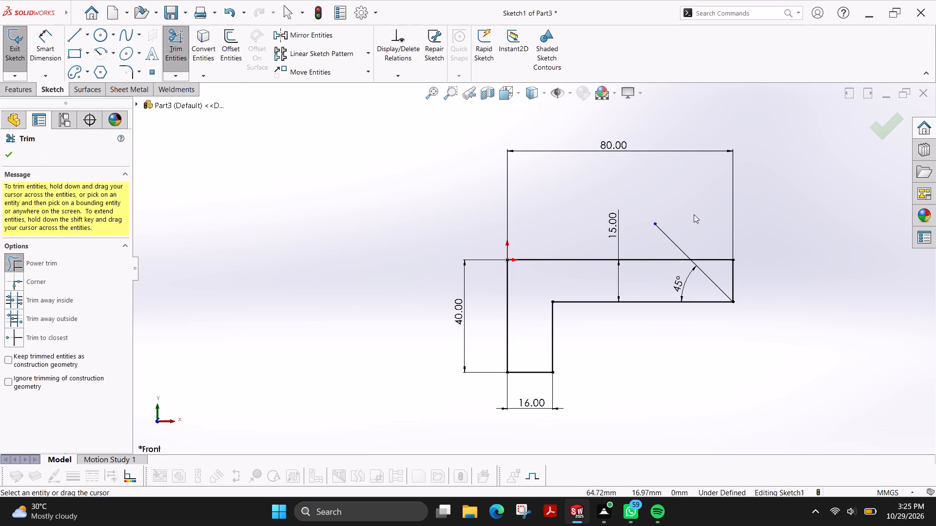
drag(704, 220, 760, 301)
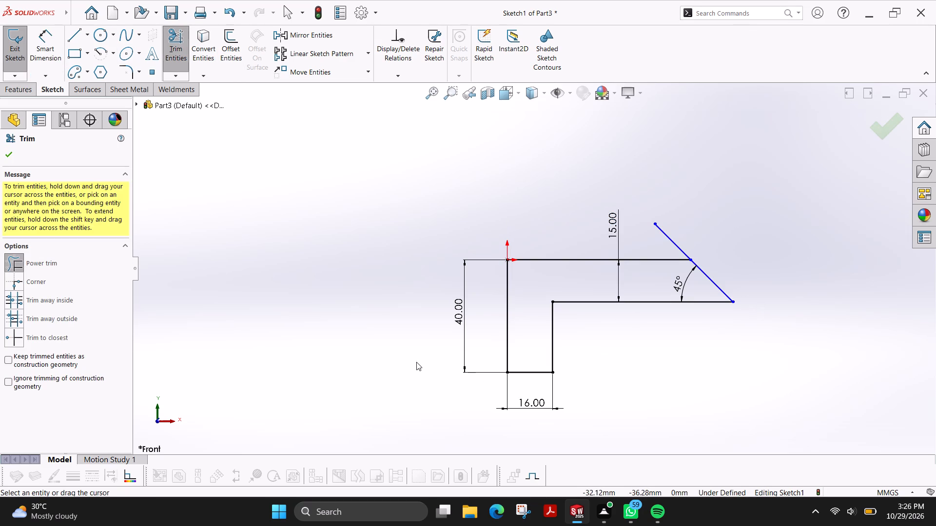
drag(699, 234, 661, 241)
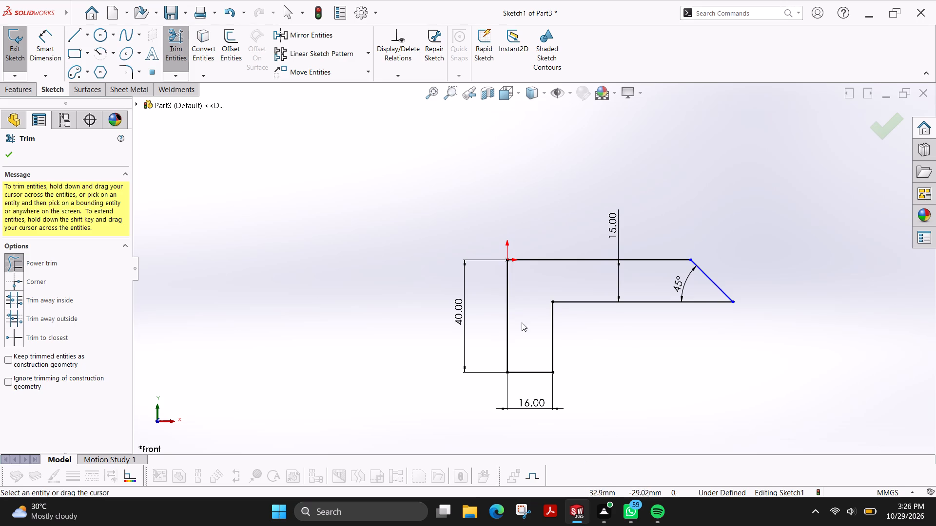
Extrude the profile as a boss 90 mm, using the Mid Plane end condition.
click(19, 93)
click(21, 35)
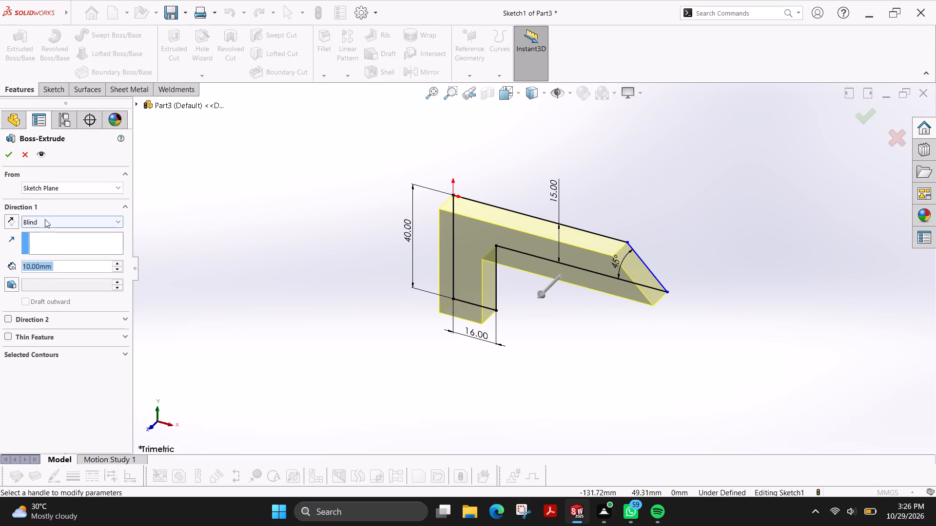
click(45, 220)
click(59, 273)
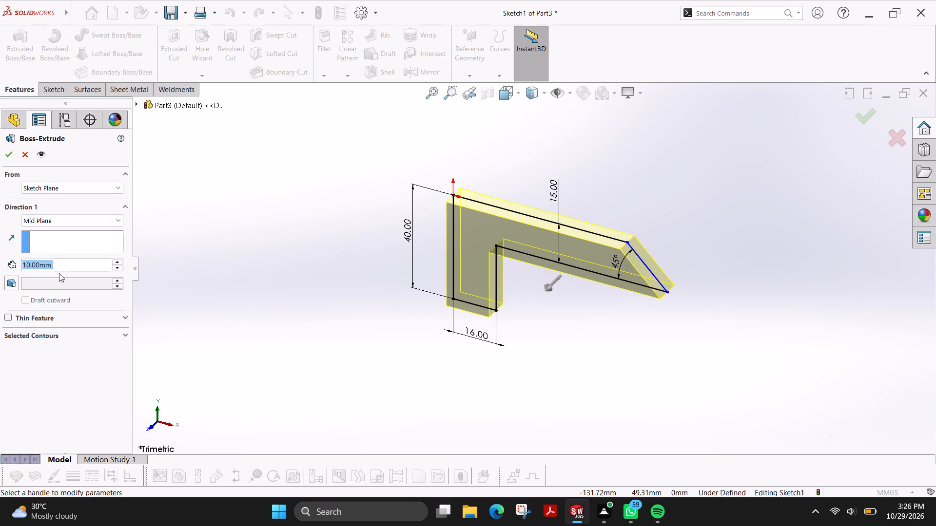
text(90)
key(Return)
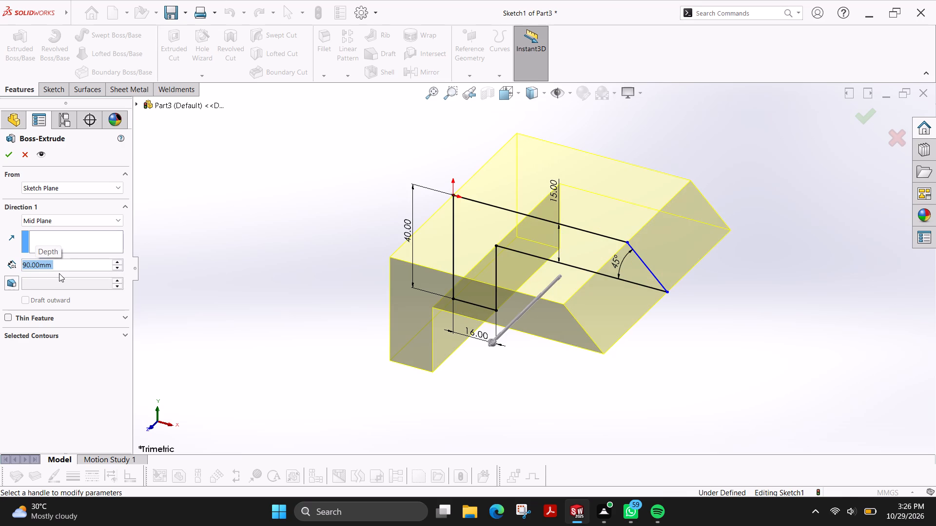
click(9, 149)
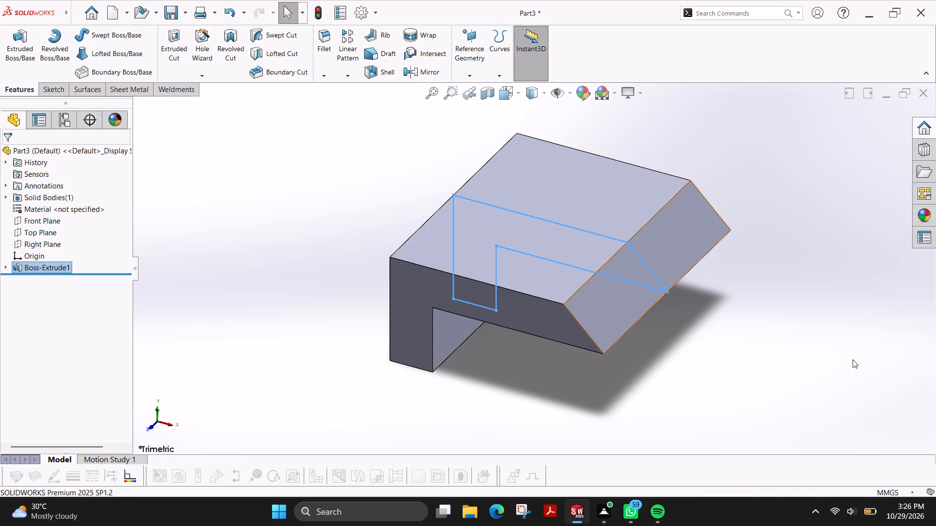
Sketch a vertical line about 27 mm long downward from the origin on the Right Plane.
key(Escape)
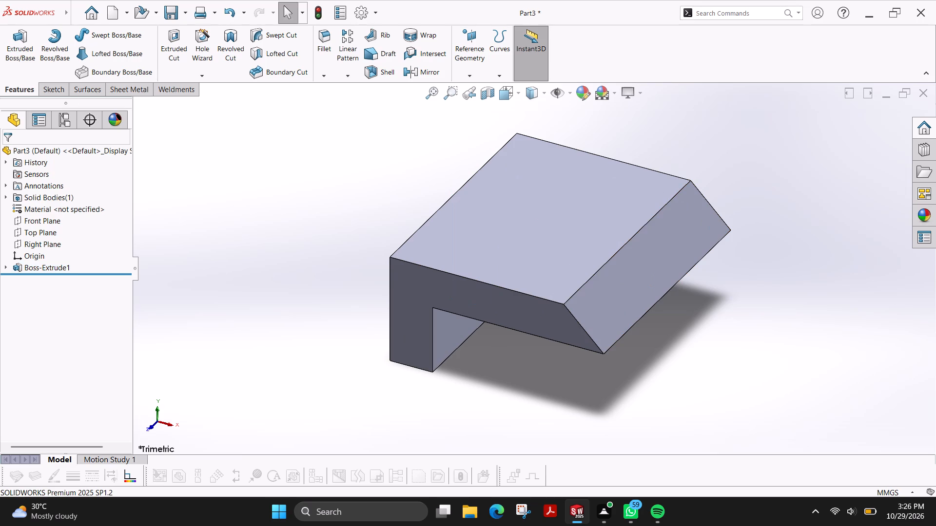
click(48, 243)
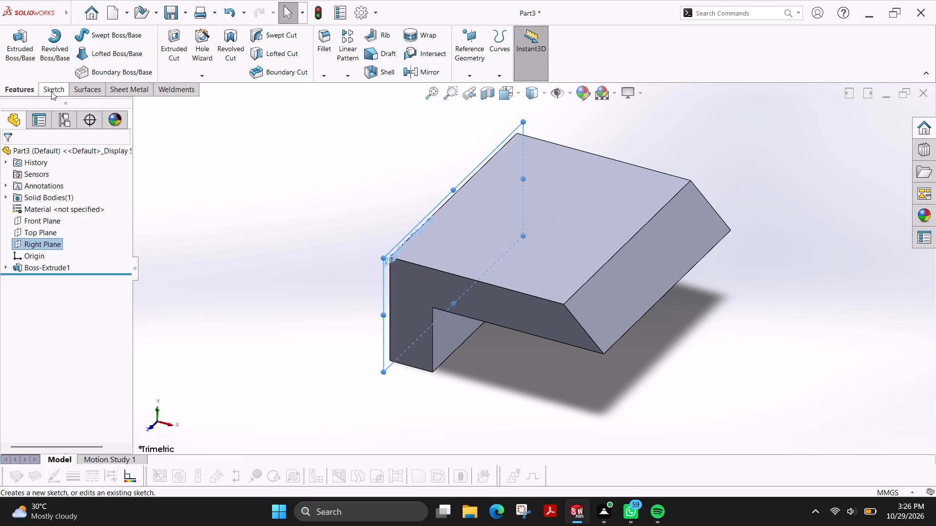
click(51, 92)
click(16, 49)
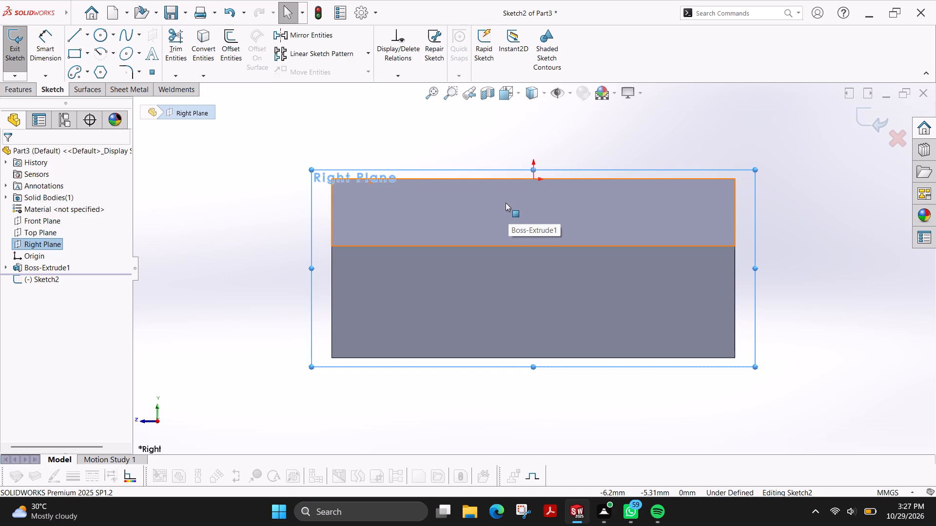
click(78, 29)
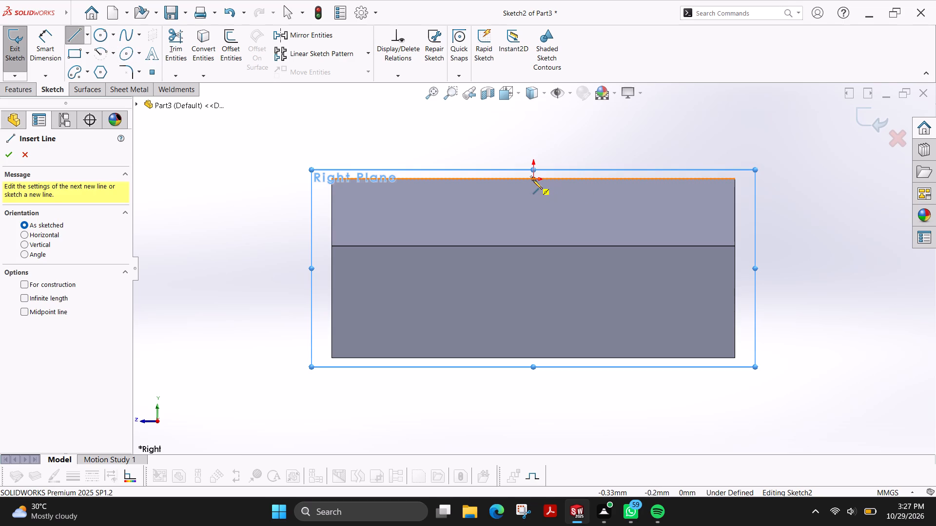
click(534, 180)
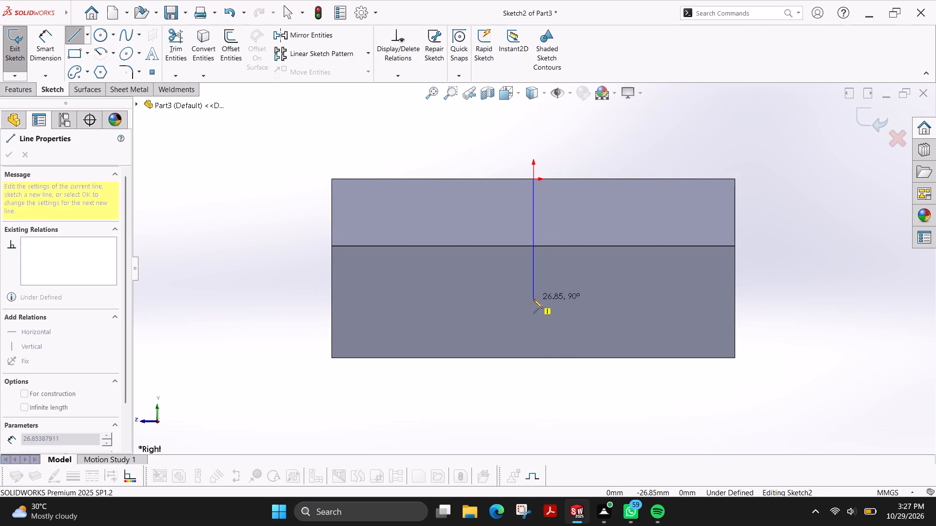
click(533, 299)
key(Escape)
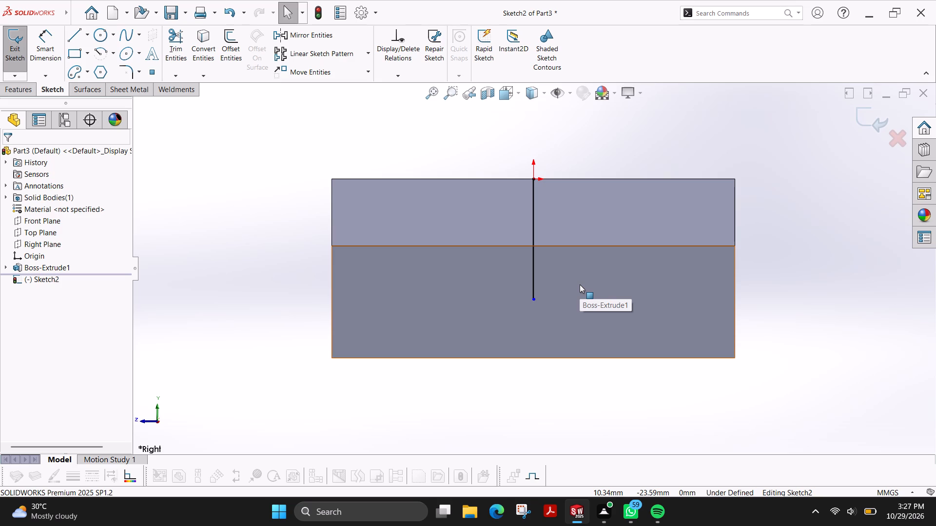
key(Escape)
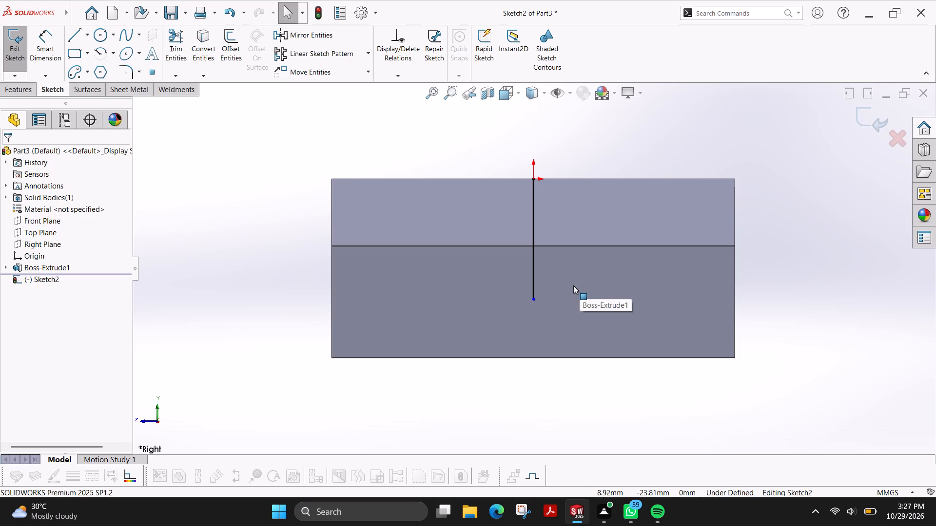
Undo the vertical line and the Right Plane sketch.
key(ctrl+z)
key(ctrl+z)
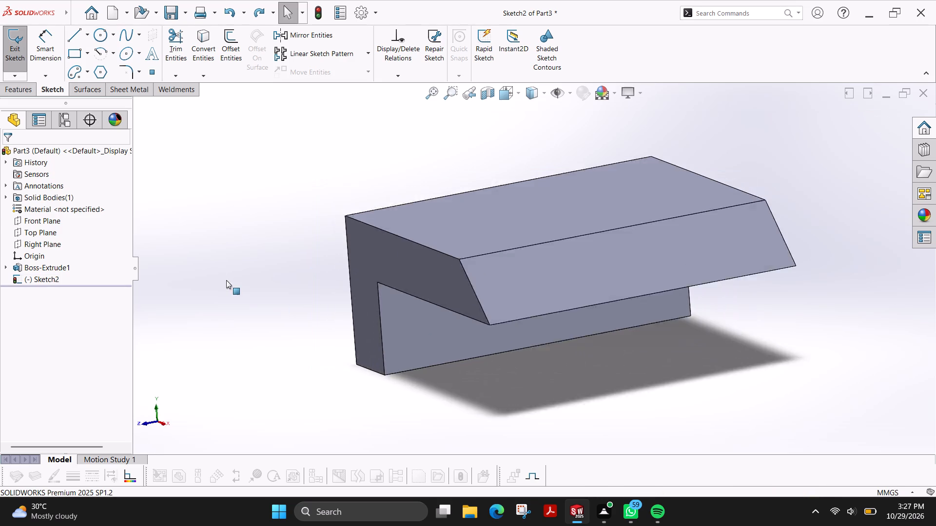
Edit the extrusion's profile sketch, dimension its overall length from the vertical back edge to the bevel's tip as 80 mm, and exit the sketch.
scroll(604, 231, up, 1)
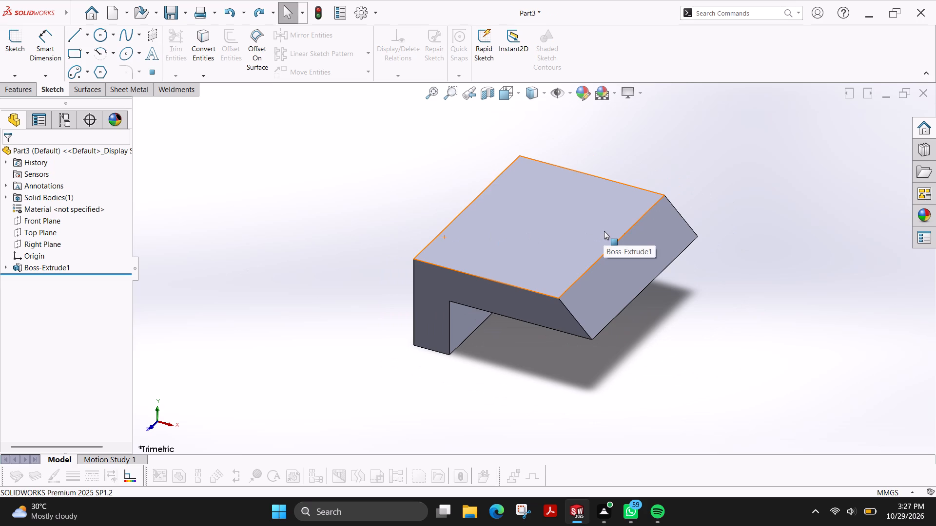
right_click(529, 234)
click(551, 211)
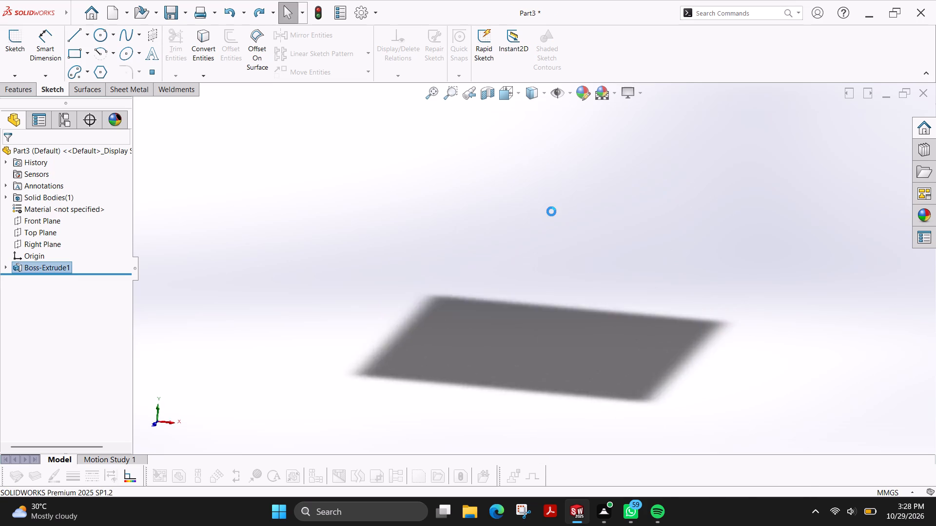
scroll(575, 217, up, 2)
scroll(677, 195, up, 2)
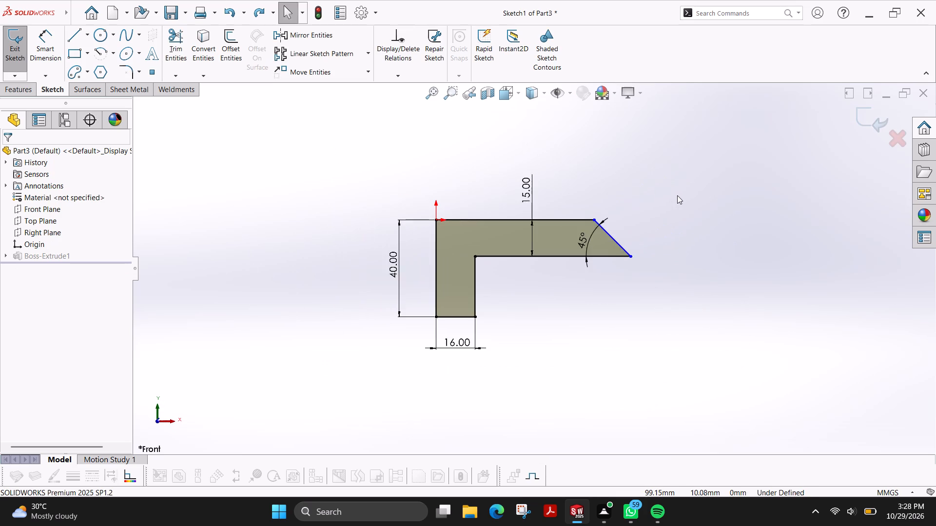
scroll(677, 195, down, 1)
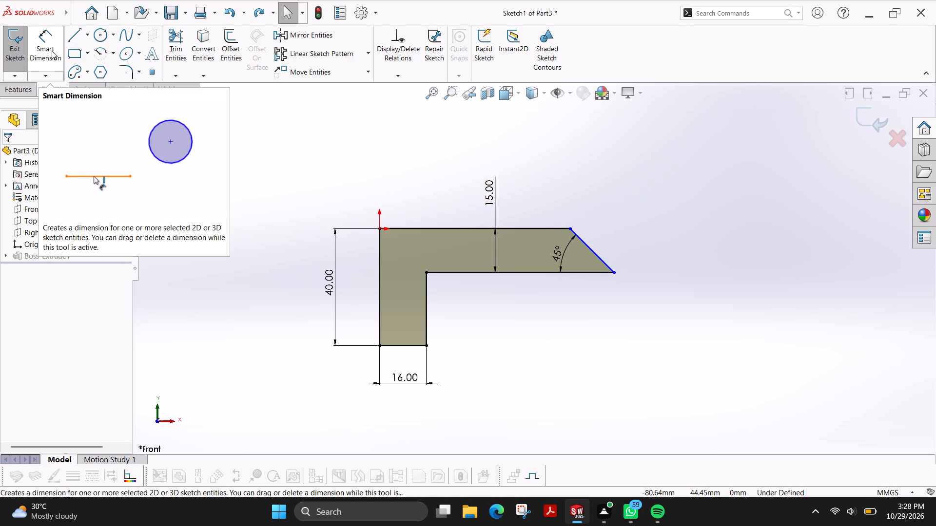
click(378, 259)
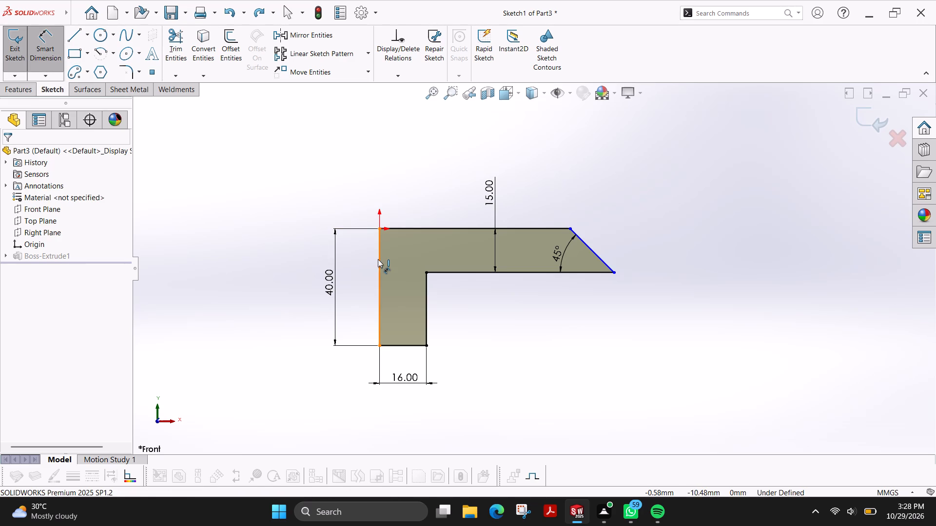
click(615, 273)
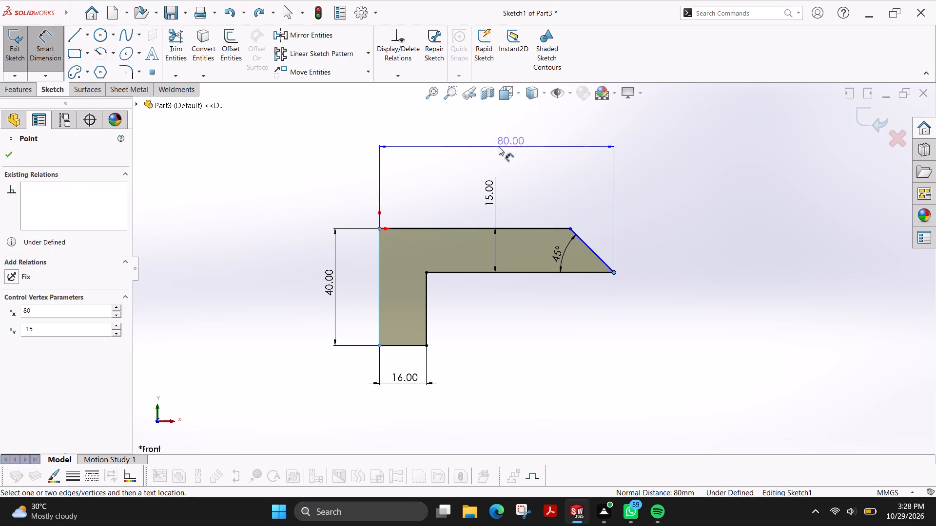
click(483, 144)
key(Return)
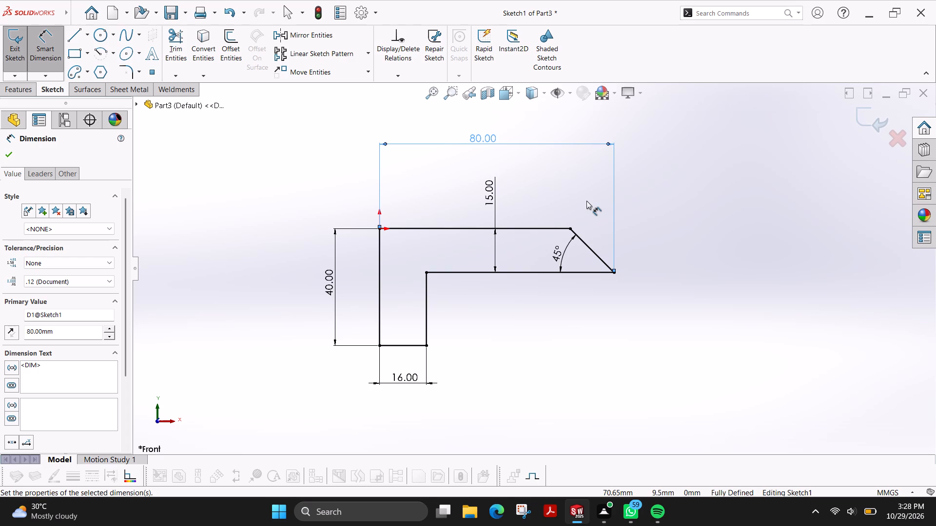
click(29, 91)
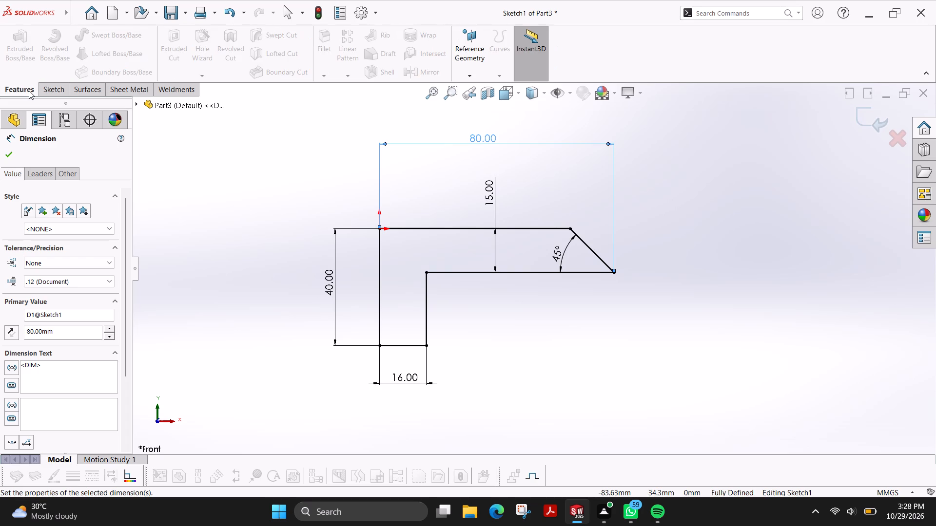
key(Escape)
click(58, 89)
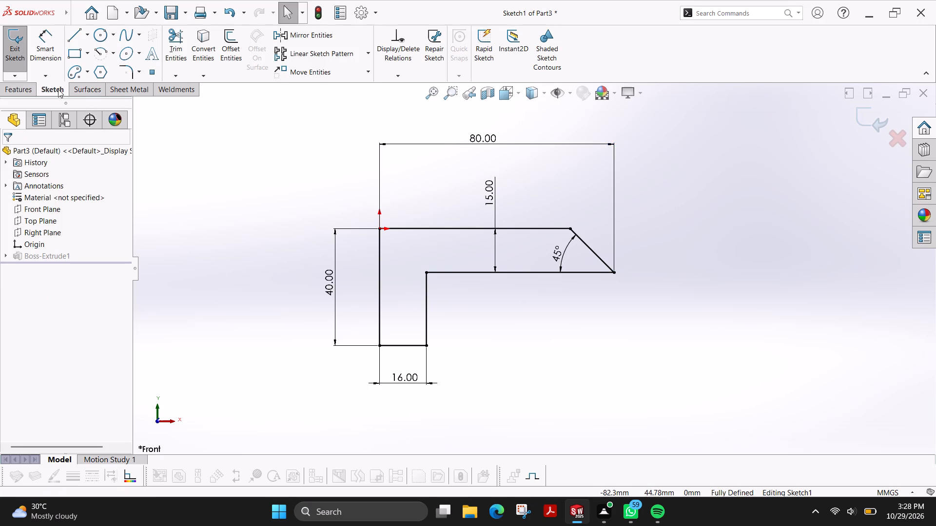
click(19, 46)
key(Escape)
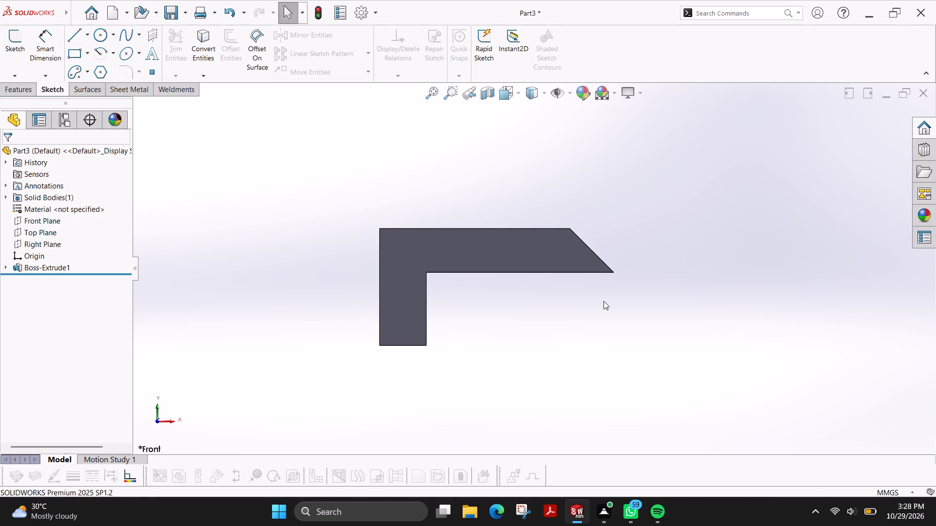
Start a sketch on the bracket's top face and draw a horizontal line about 107 mm long from the origin past the bevelled end.
ctrl+shift+middle_drag(643, 267, 624, 311)
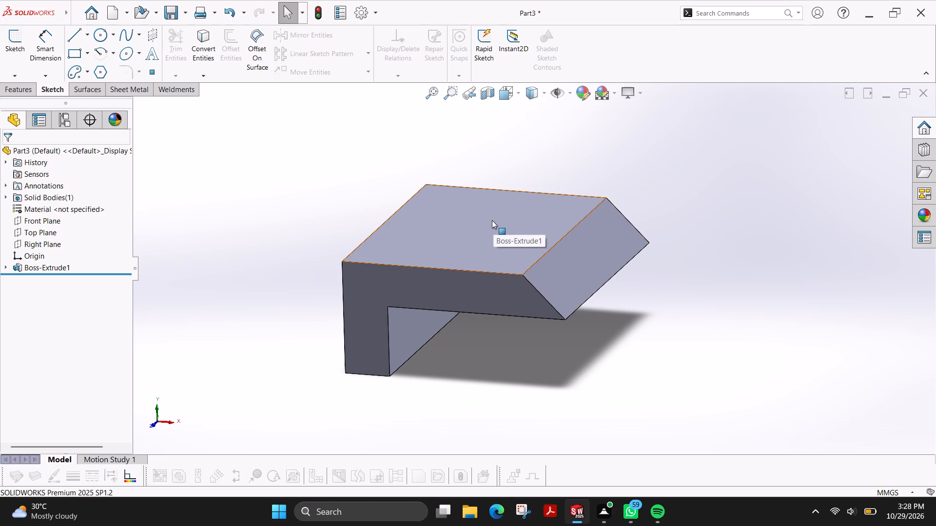
click(17, 45)
key(Escape)
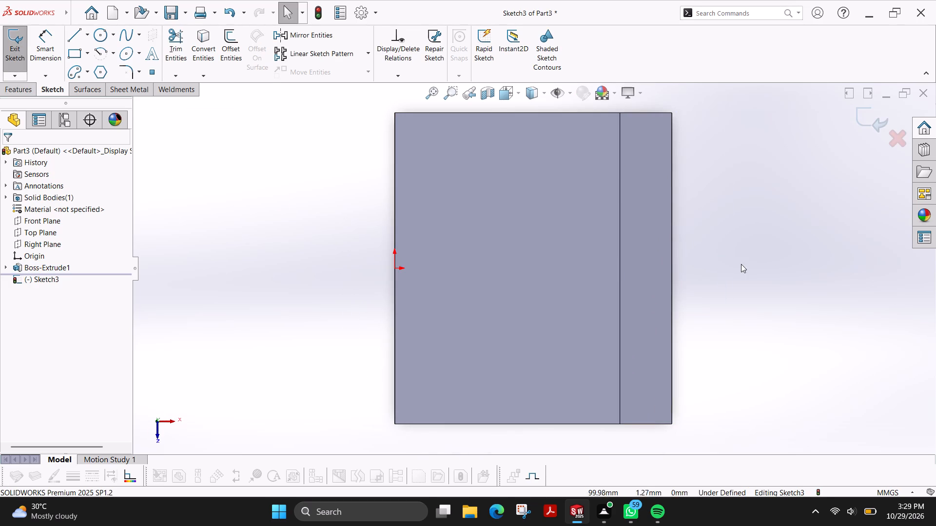
click(74, 32)
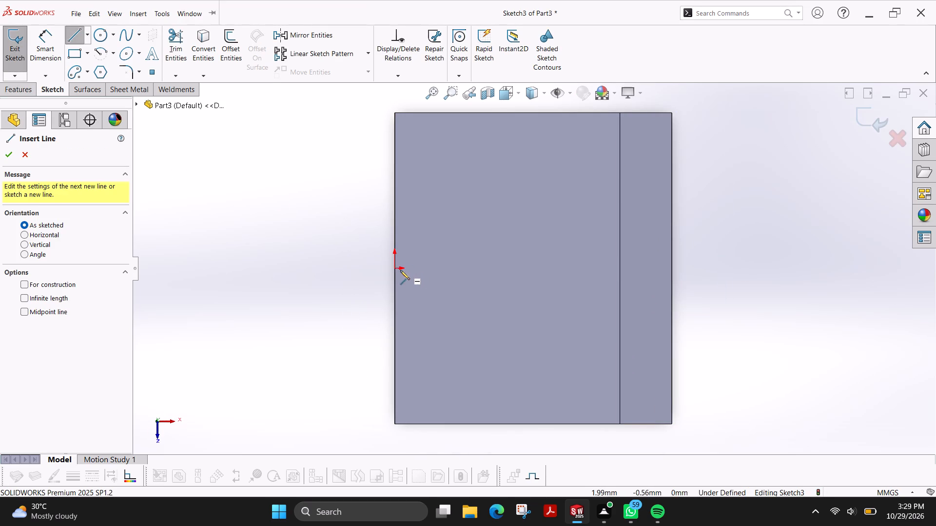
click(395, 270)
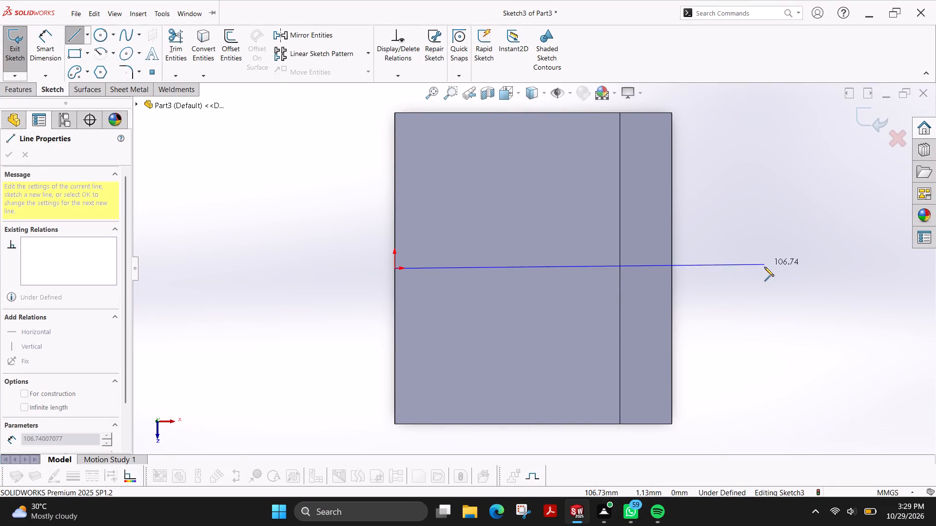
click(764, 270)
key(Escape)
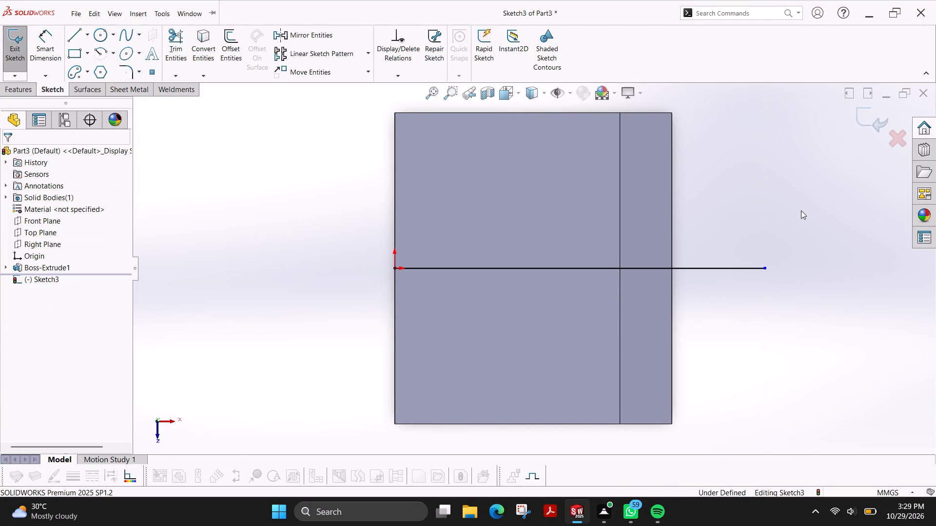
Draw a corner rectangle about 15 mm by 23.5 mm across the bevelled strip, from its inner edge to its outer edge, straddling the horizontal line.
click(73, 52)
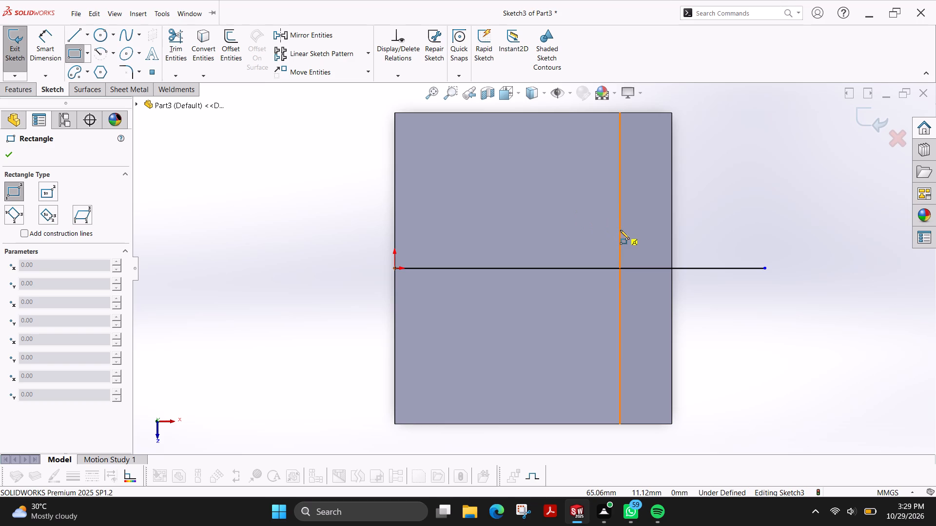
click(620, 230)
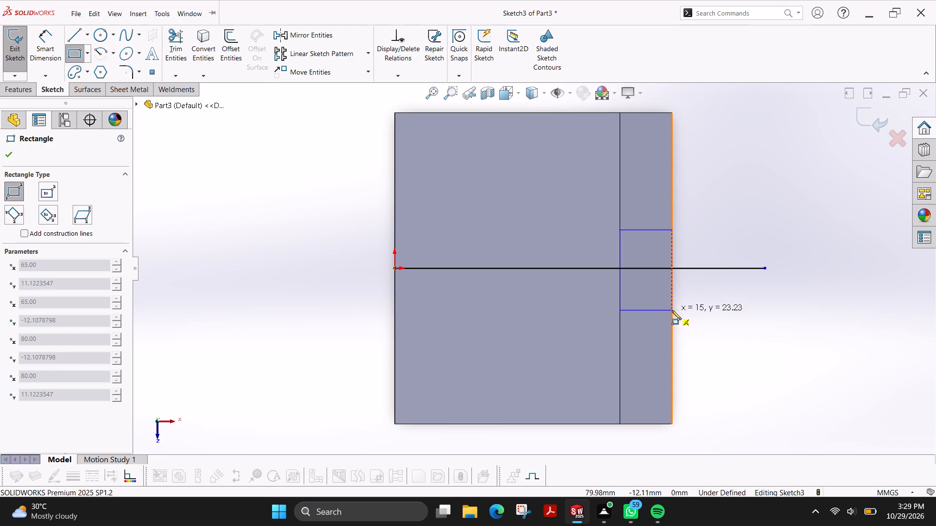
click(671, 311)
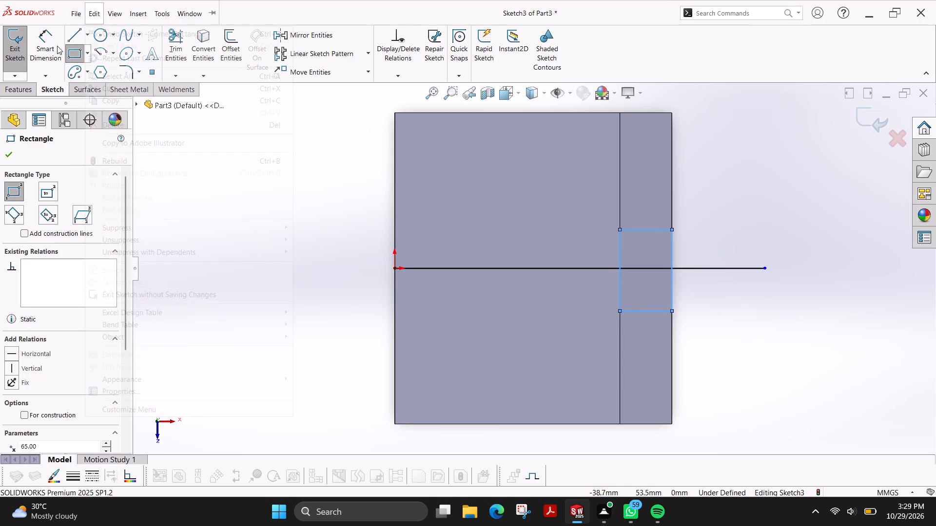
Dimension the rectangle's side along the bracket's outer edge to 30 mm.
click(49, 50)
click(670, 287)
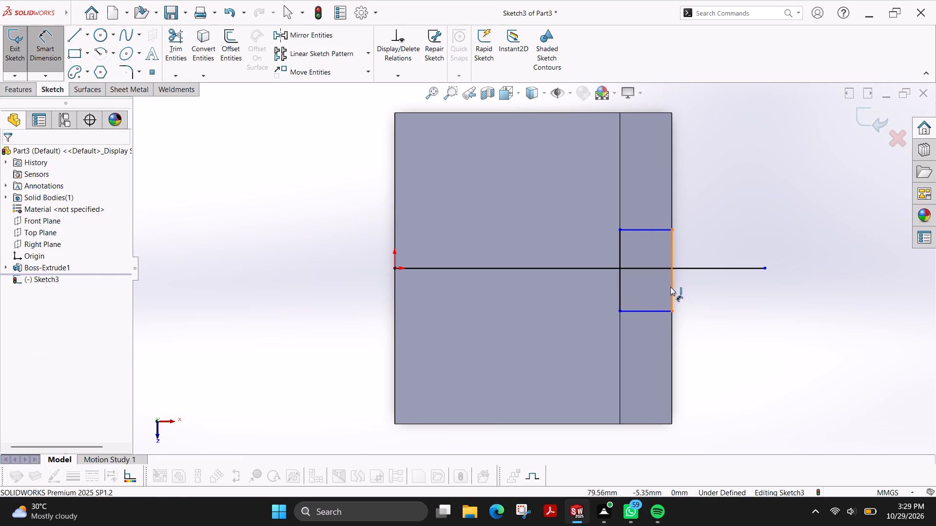
click(711, 287)
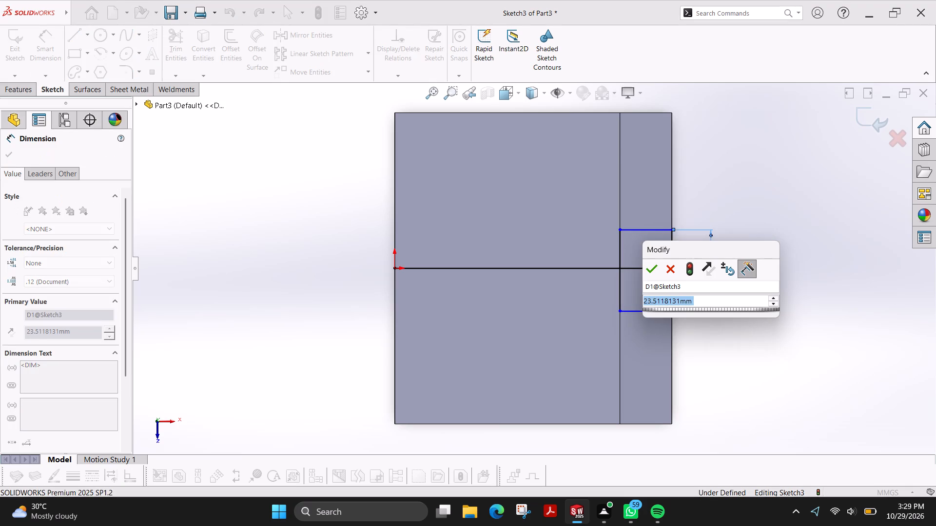
text(30)
key(Return)
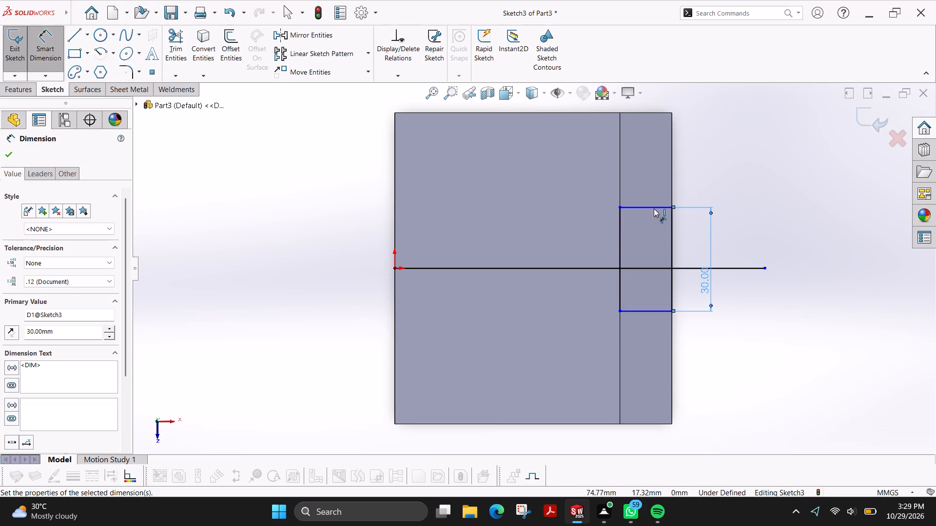
Dimension the distance from the rectangle's upper edge to the horizontal centre line to 15 mm.
click(654, 208)
click(653, 268)
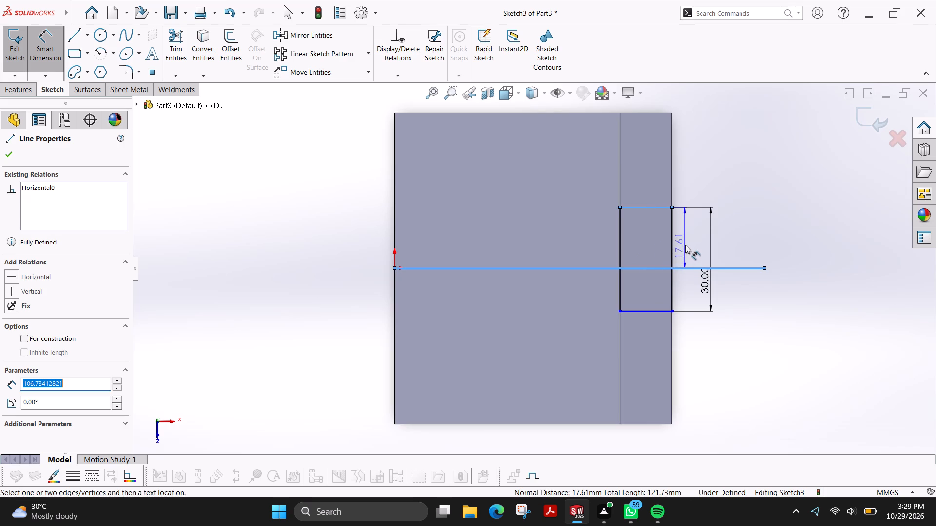
click(685, 245)
text(15)
key(Return)
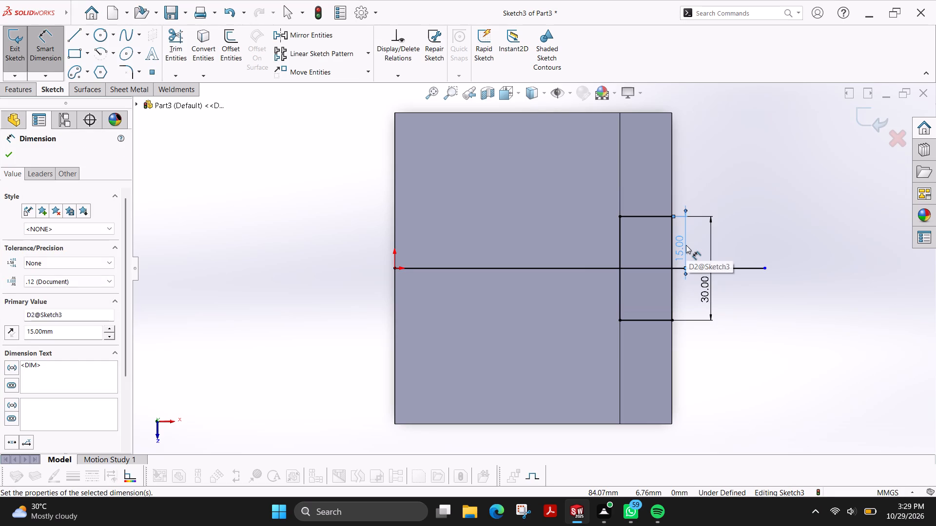
click(79, 40)
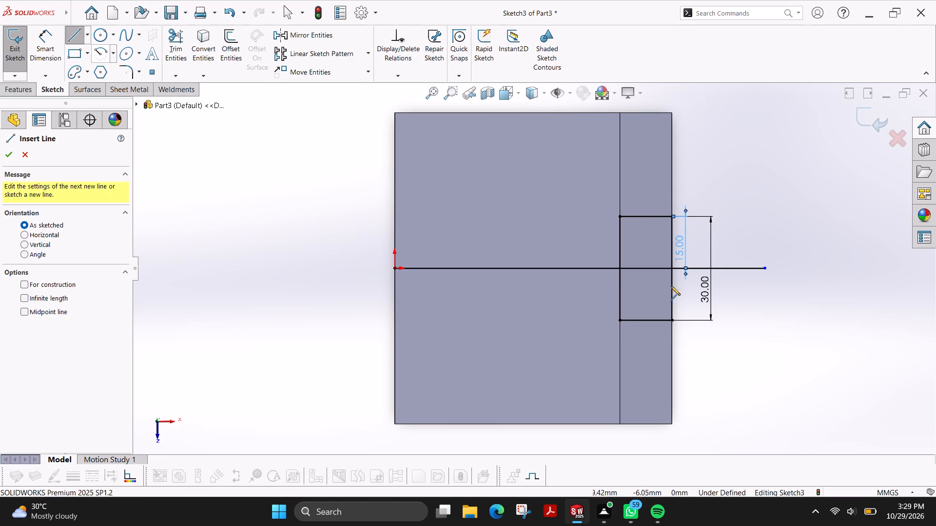
key(Escape)
Set the 30 mm dimension of the rectangle's side to 35 mm.
double_click(706, 291)
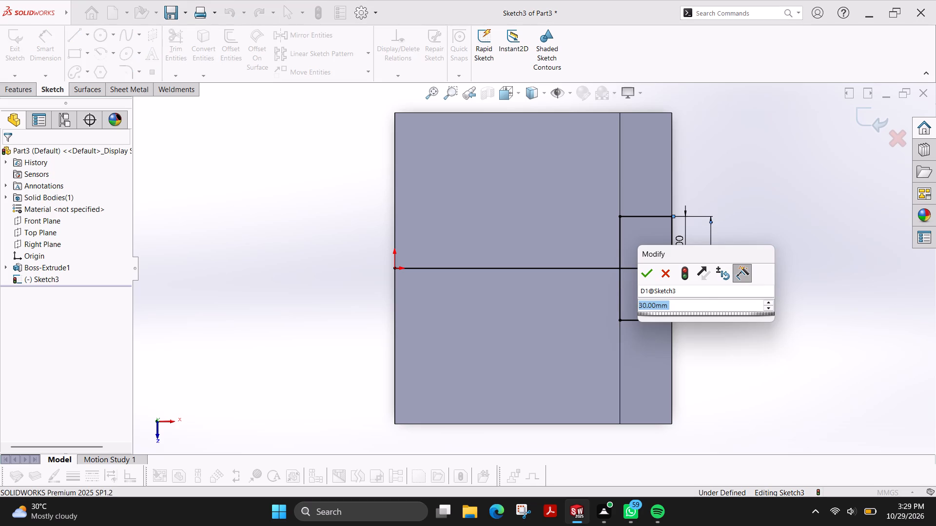
text(35)
key(Return)
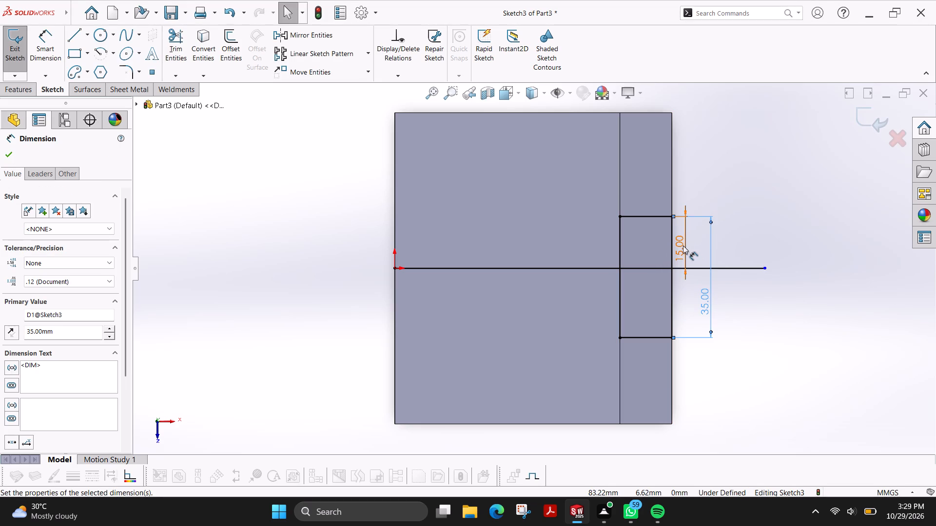
Delete the horizontal centre line from the sketch, together with its associated dimension.
click(524, 267)
key(Delete)
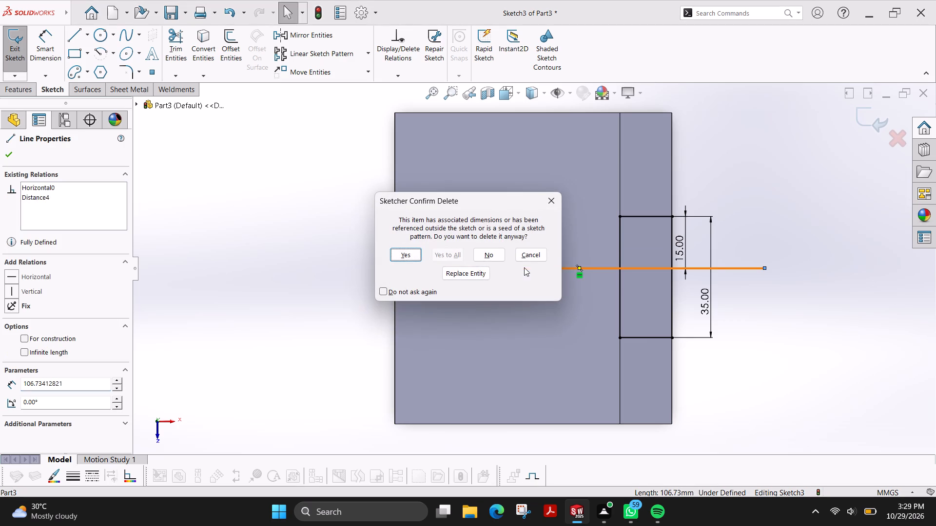
click(412, 253)
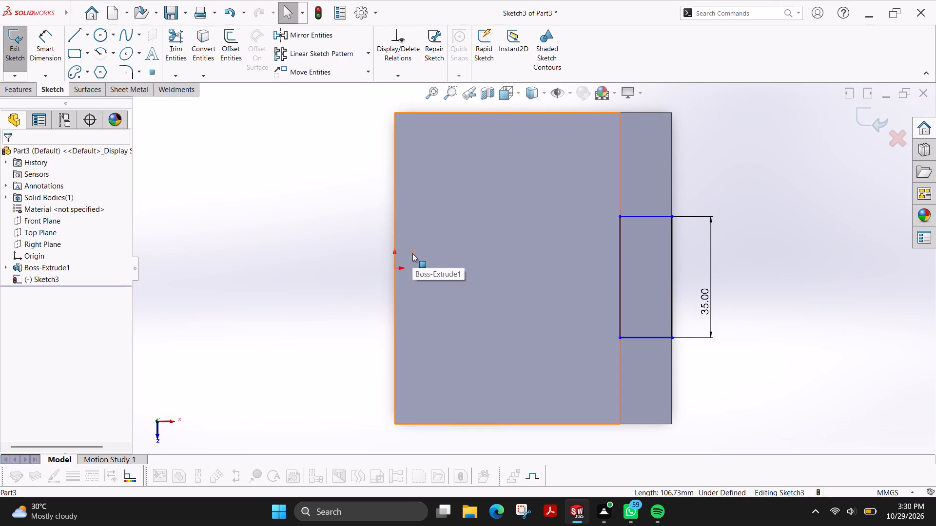
Extrude the rectangle at the bevel downward as a blind boss 15 mm deep, reversing the default direction.
click(23, 87)
click(19, 49)
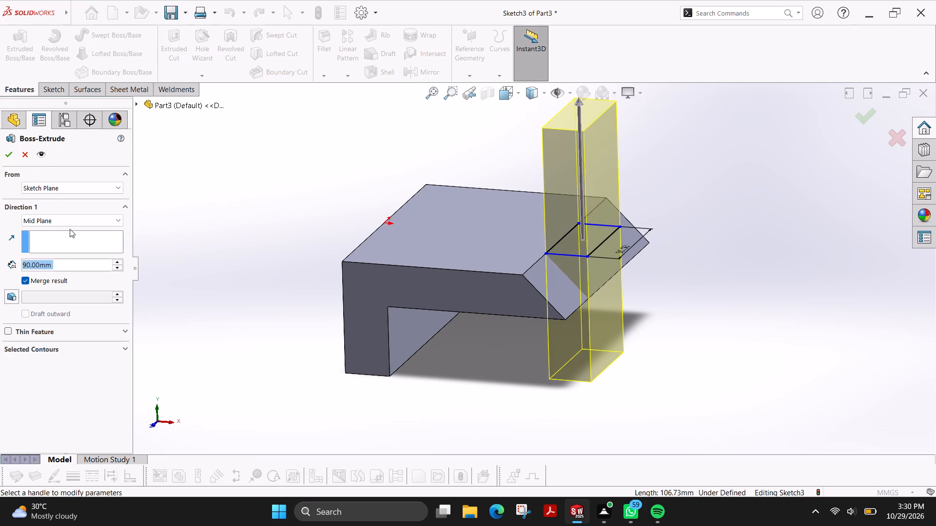
click(70, 222)
click(49, 230)
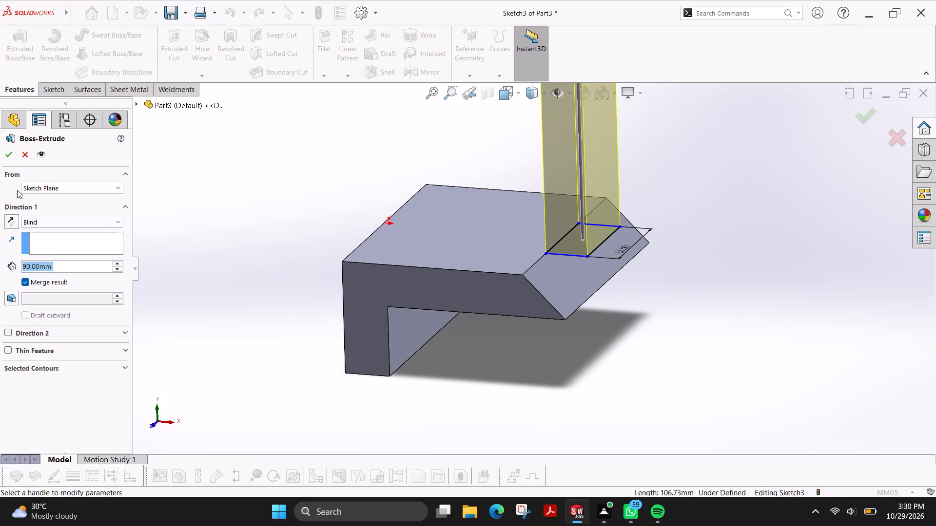
click(11, 215)
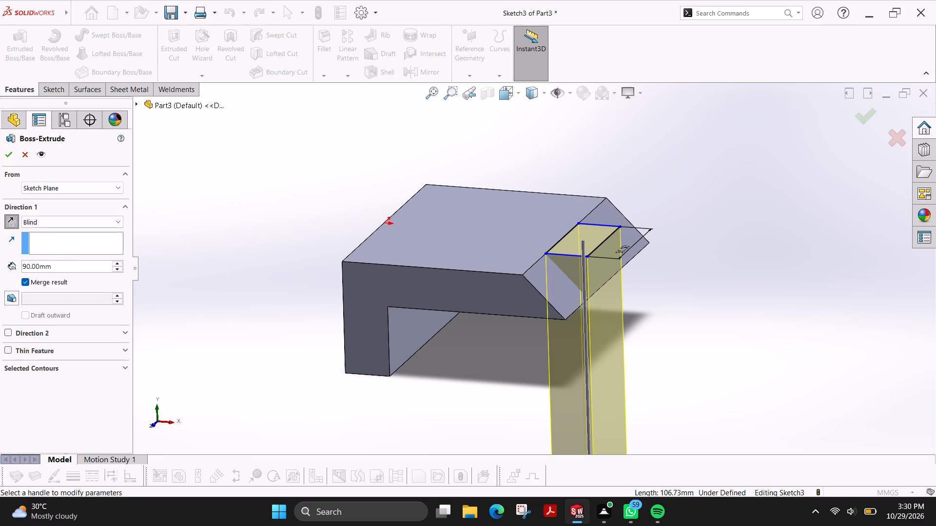
triple_click(117, 267)
triple_click(117, 267)
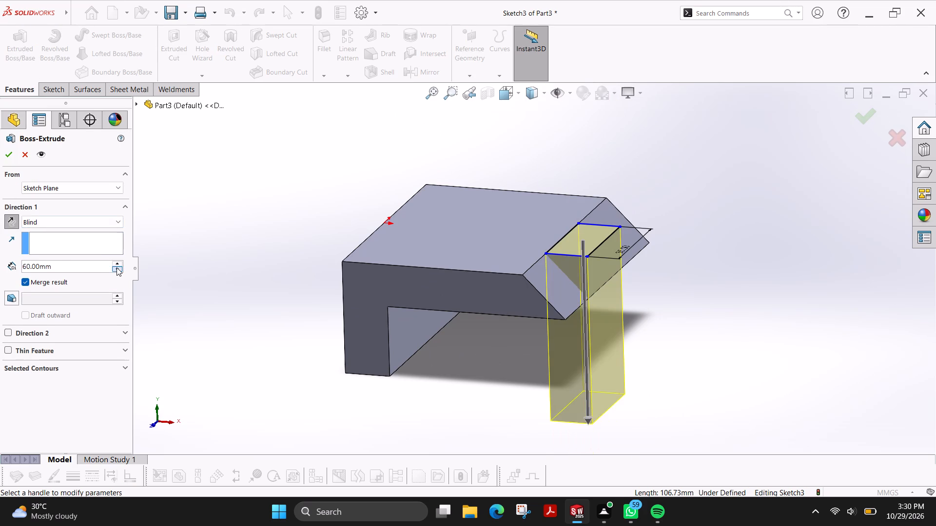
double_click(117, 267)
click(113, 261)
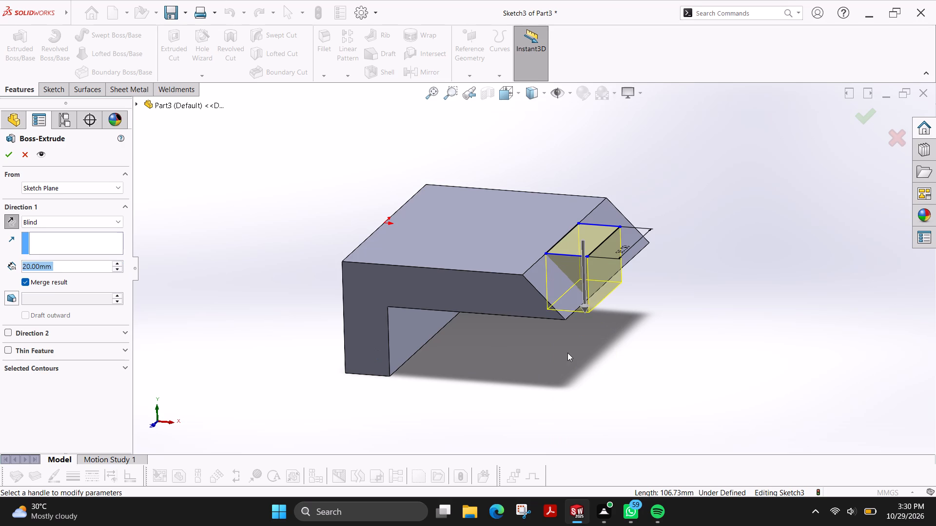
ctrl+shift+middle_drag(587, 326, 609, 288)
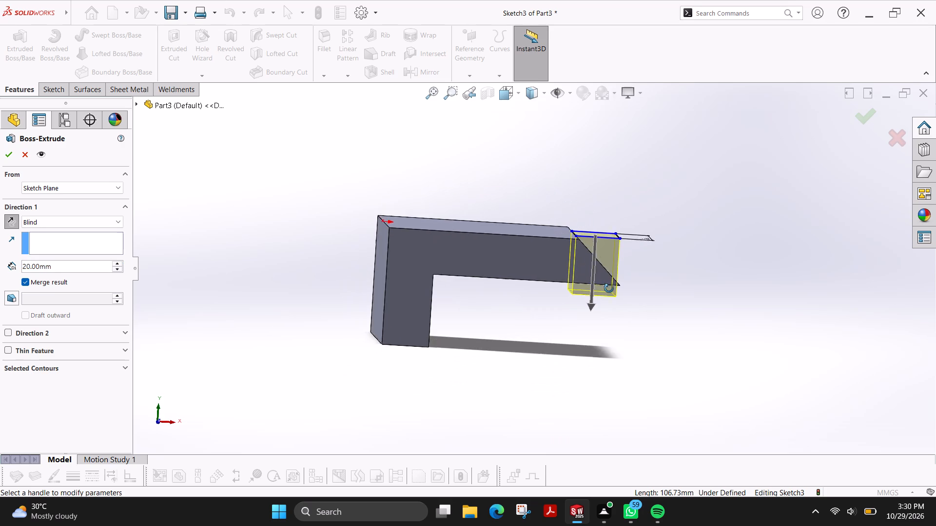
ctrl+shift+middle_drag(609, 288, 606, 282)
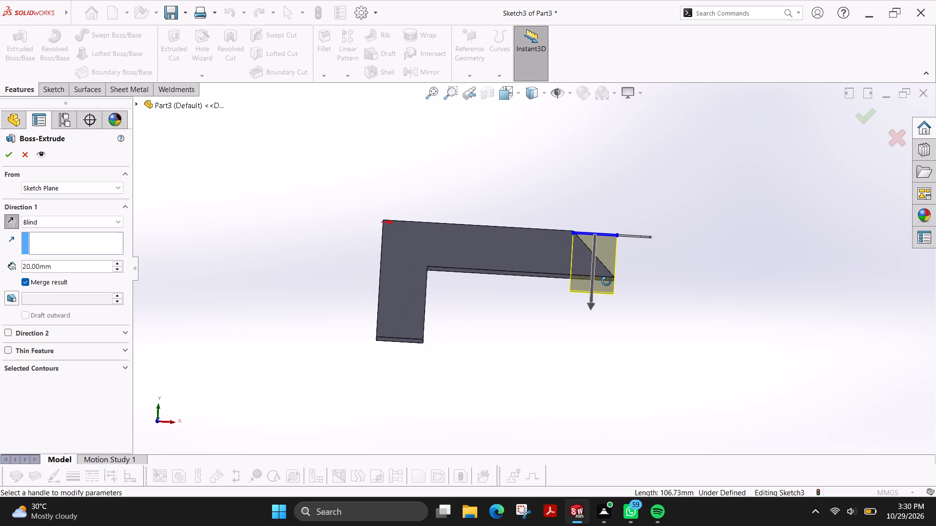
ctrl+shift+middle_drag(606, 282, 607, 283)
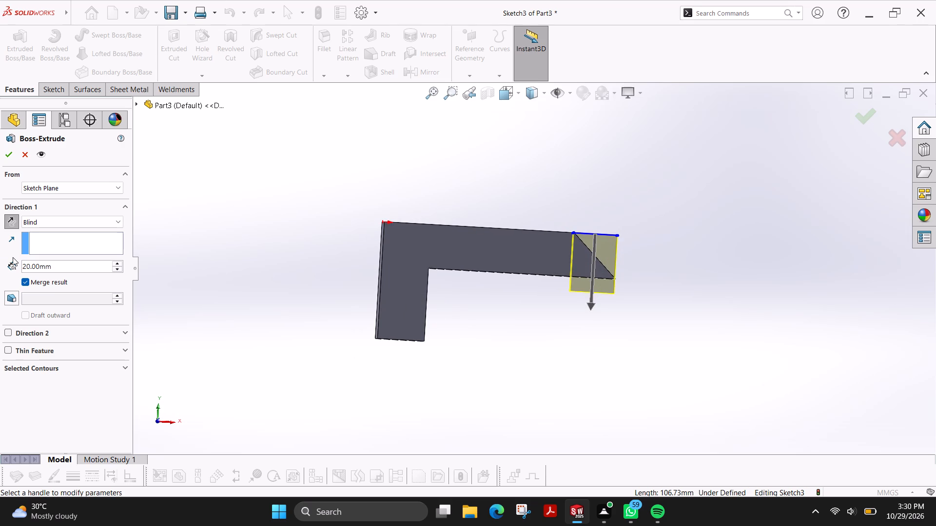
double_click(53, 267)
text(15)
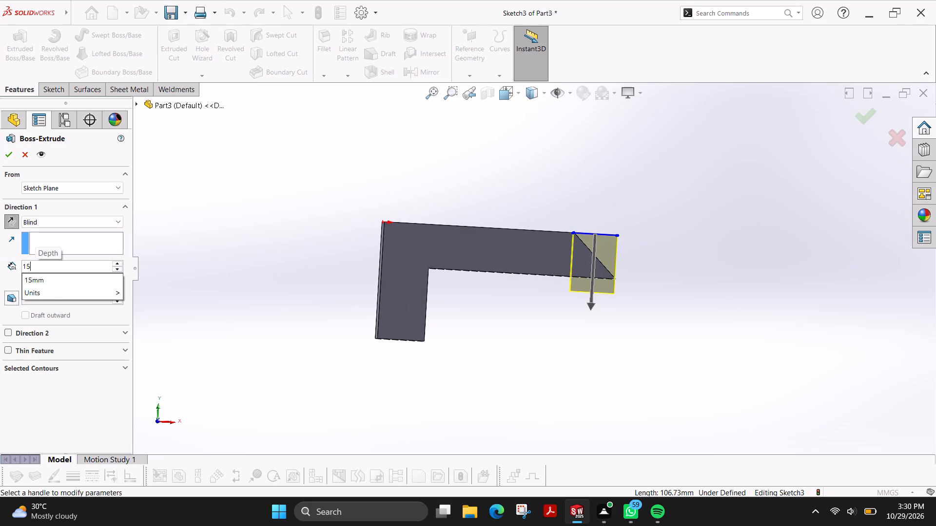
key(Return)
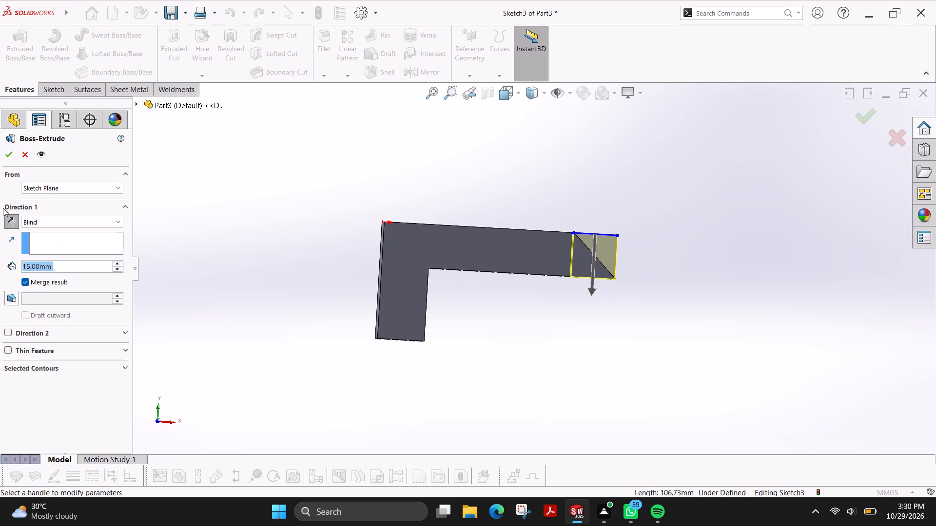
click(11, 153)
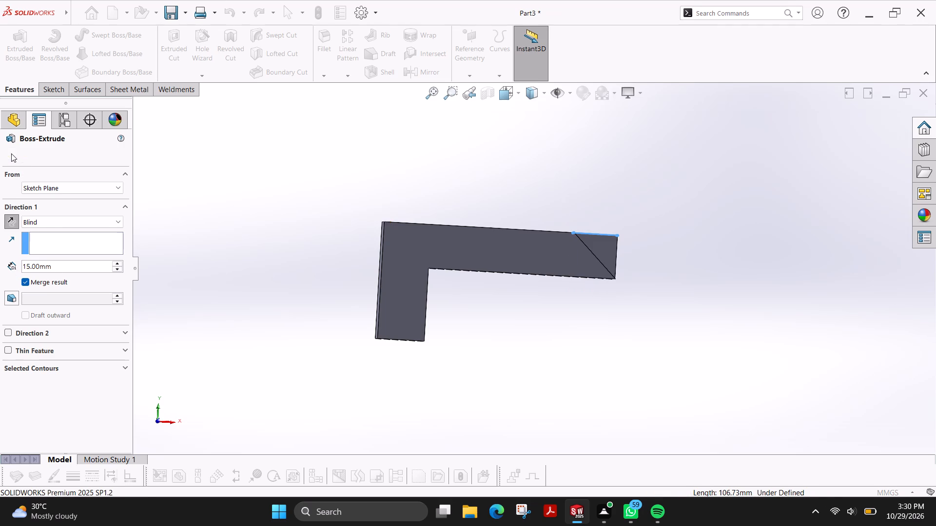
key(Escape)
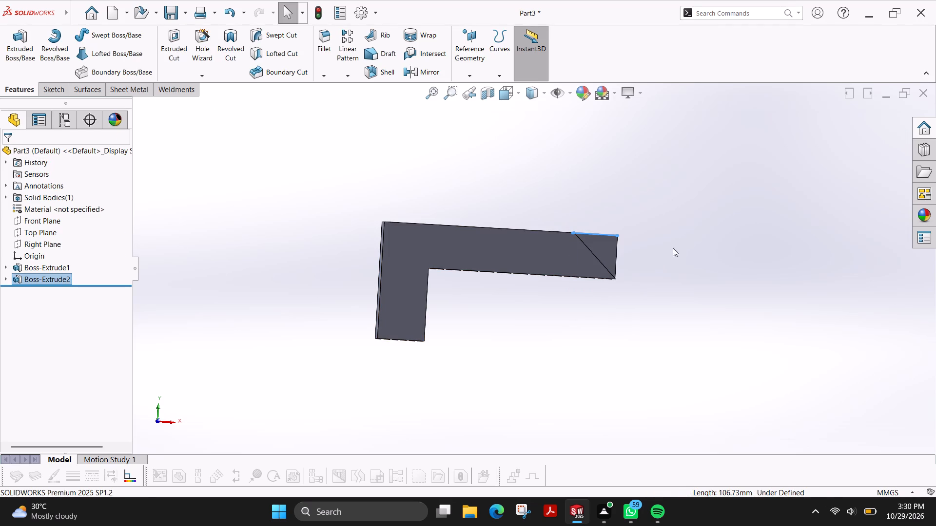
Start a new sketch on the vertical outer end face of the block extruded at the bevel.
ctrl+shift+middle_drag(680, 242, 663, 323)
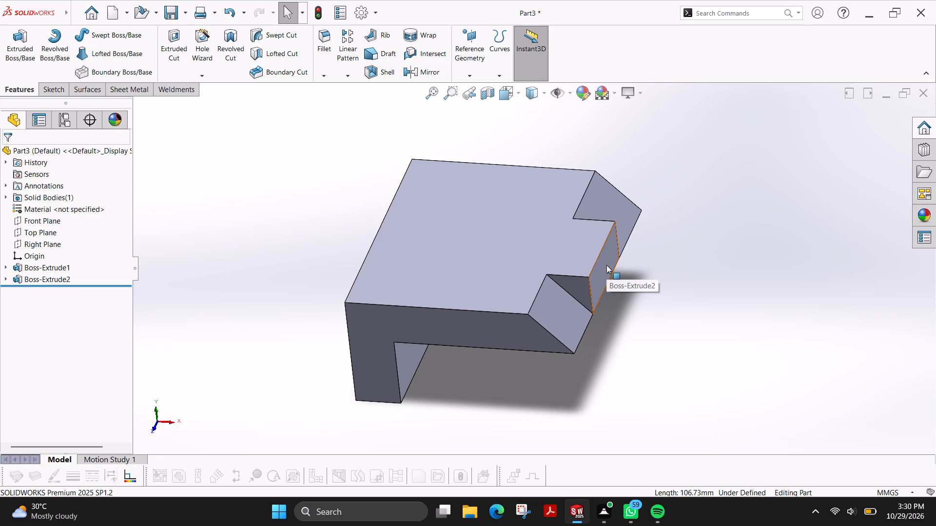
click(606, 265)
click(61, 89)
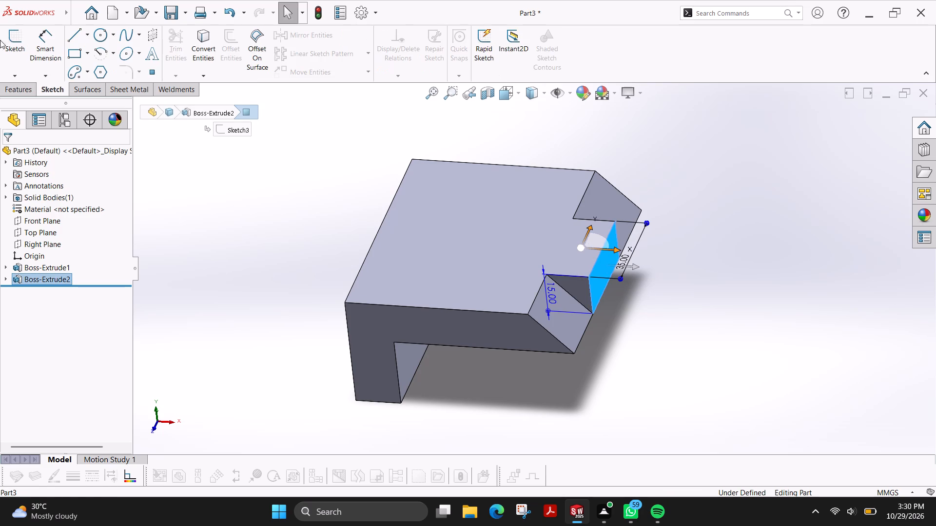
click(13, 37)
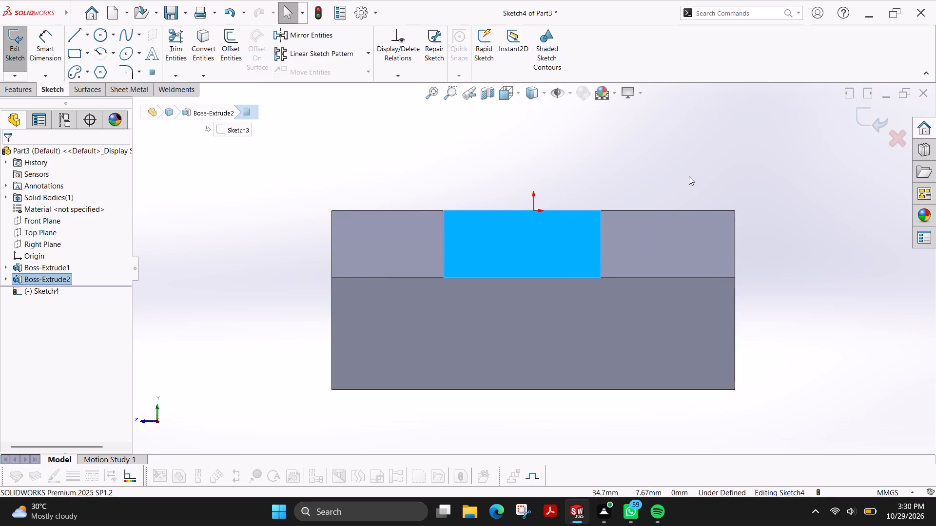
key(Escape)
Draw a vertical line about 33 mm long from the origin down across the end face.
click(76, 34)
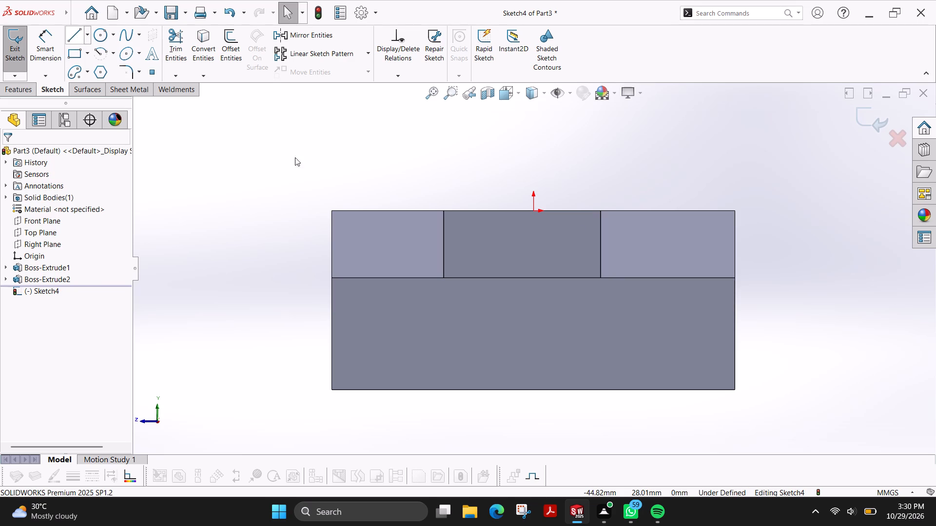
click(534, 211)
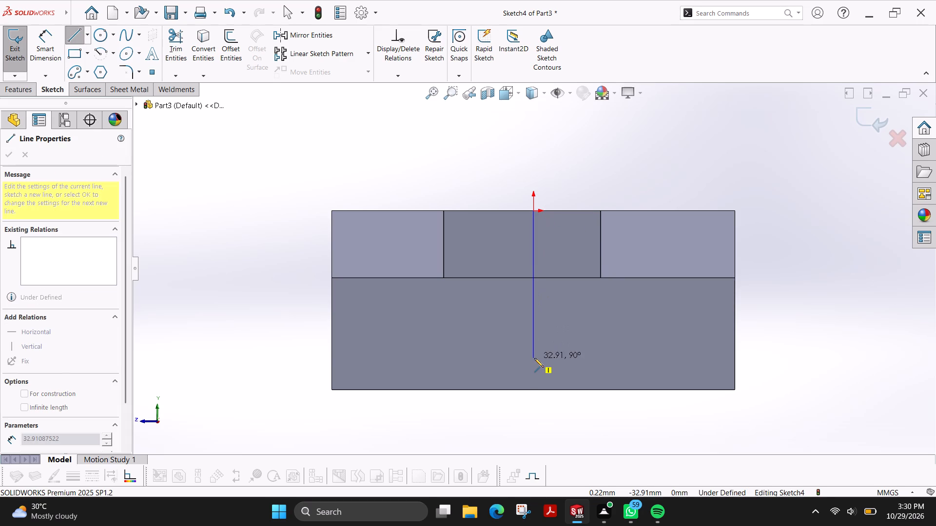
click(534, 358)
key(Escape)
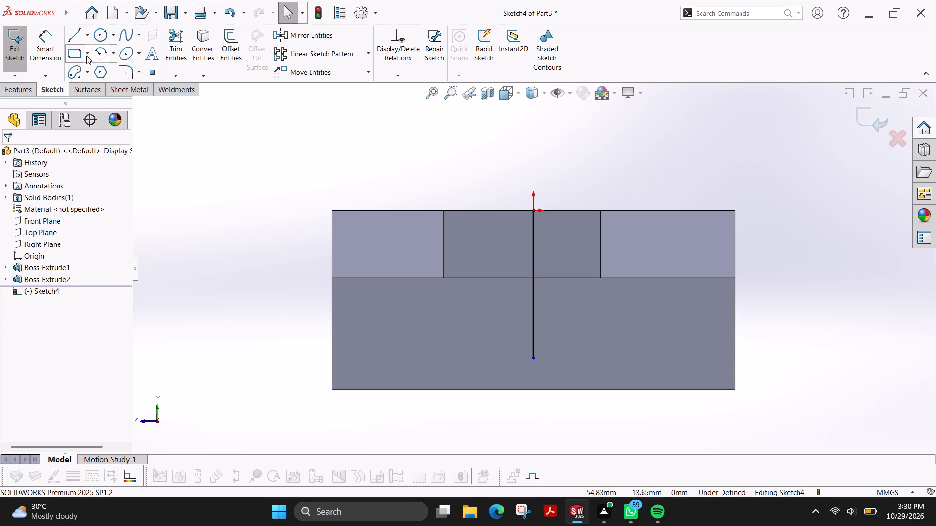
Draw a corner rectangle about 31 mm by 15 mm from a lower corner of the end face to its upper edge.
click(77, 56)
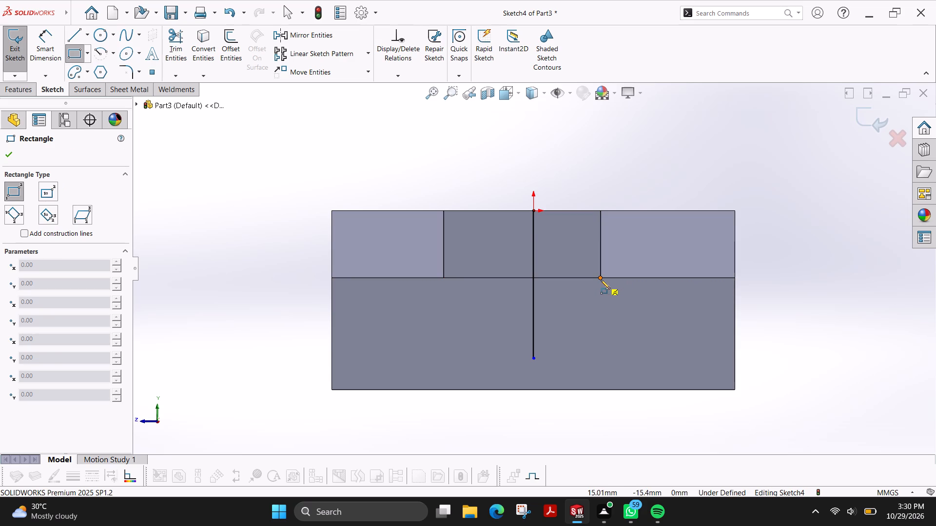
click(601, 280)
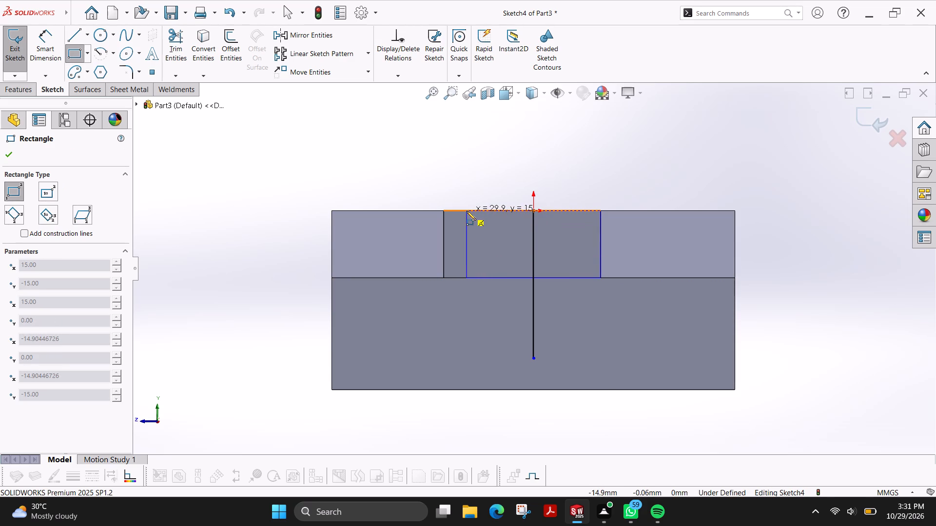
click(462, 211)
key(Escape)
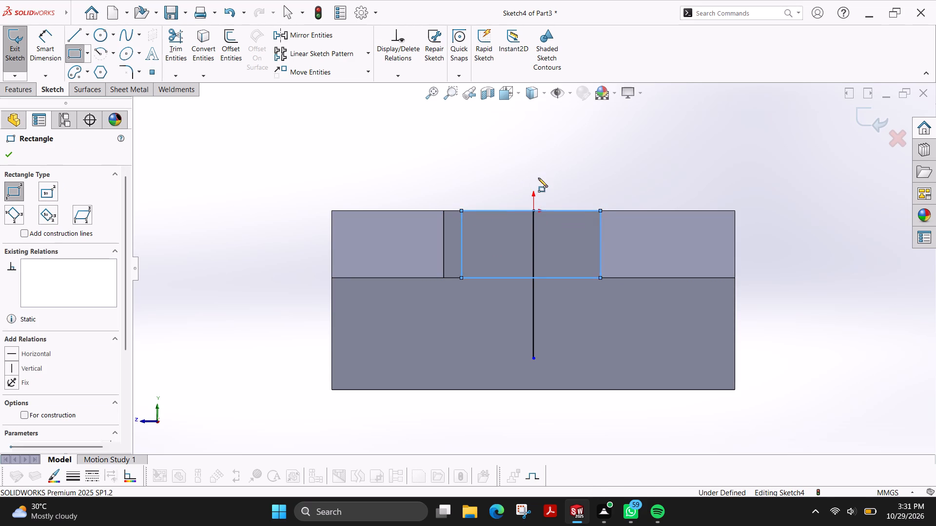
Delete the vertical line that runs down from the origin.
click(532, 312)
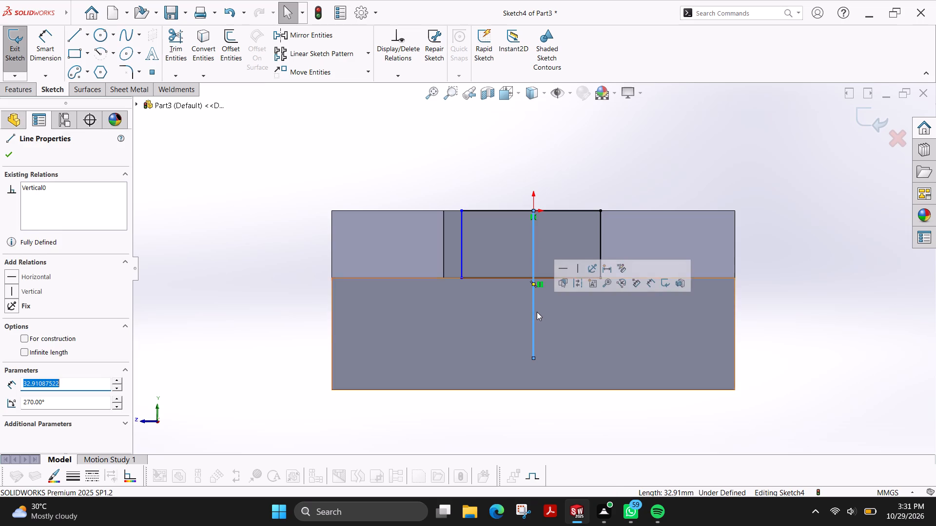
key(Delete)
Dimension the gap between the rectangle's free vertical side and the adjacent edge of the end face to 5 mm.
click(52, 41)
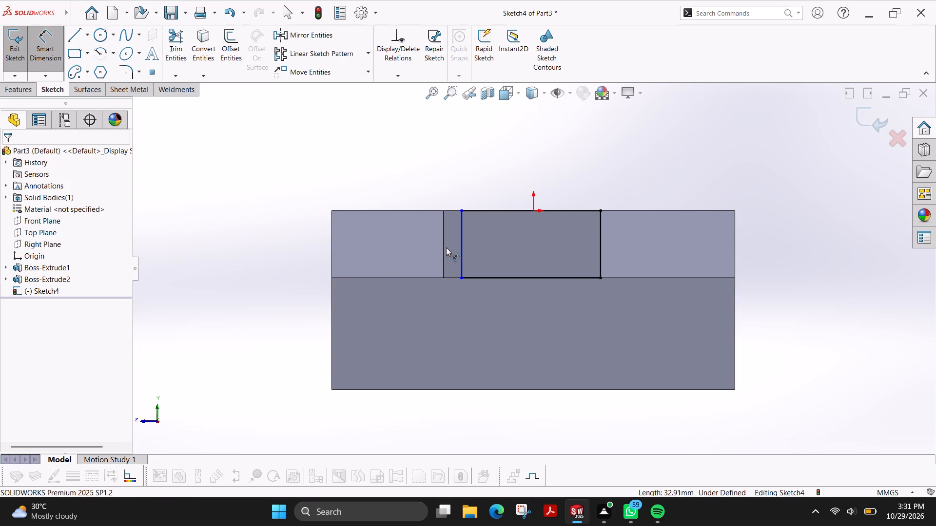
click(443, 248)
click(461, 244)
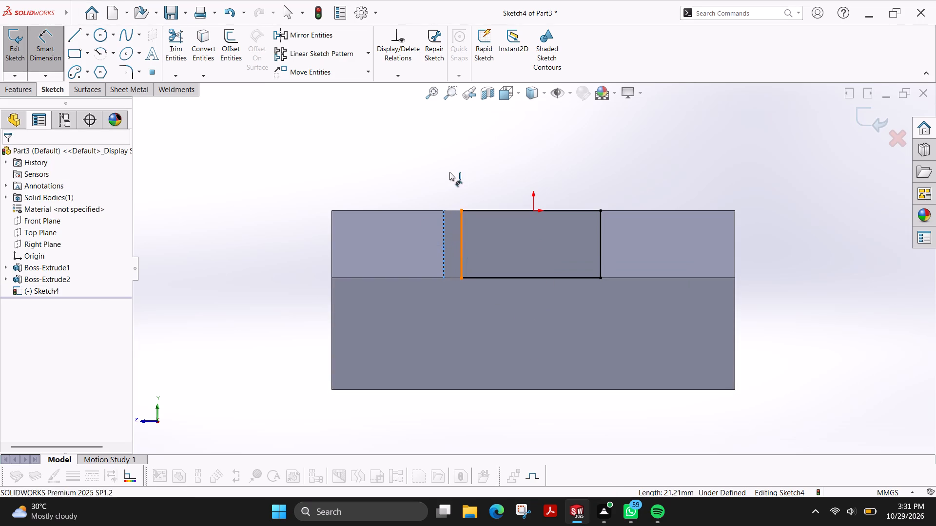
click(418, 153)
key(5)
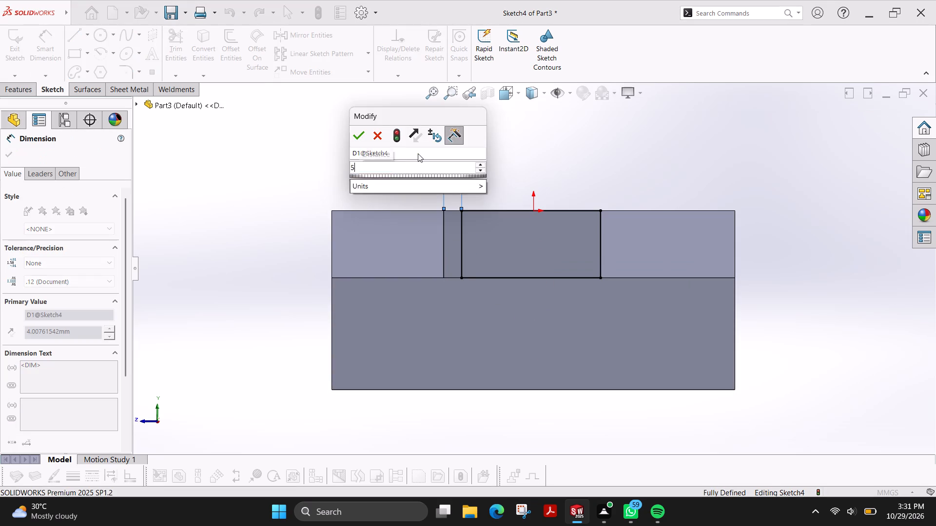
key(Return)
Extrude the end-face rectangle outward as a blind boss 95 mm long.
click(22, 89)
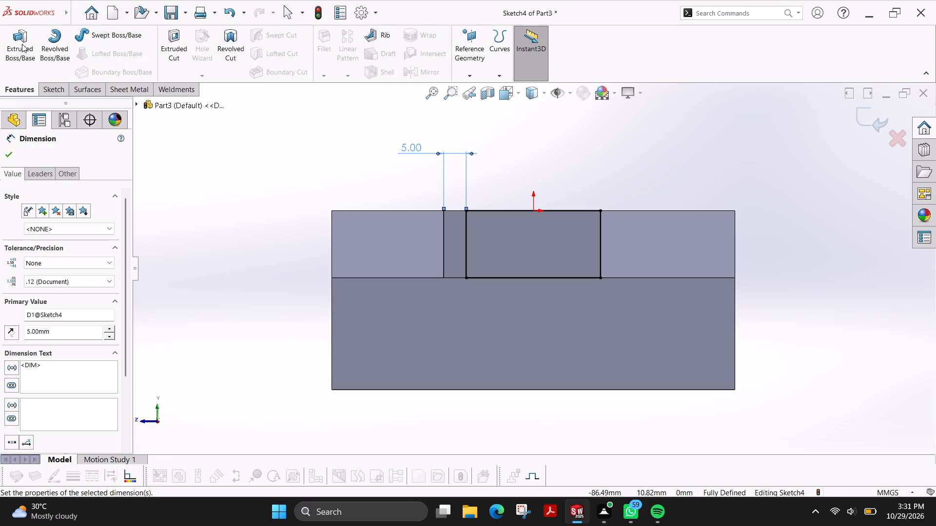
click(17, 48)
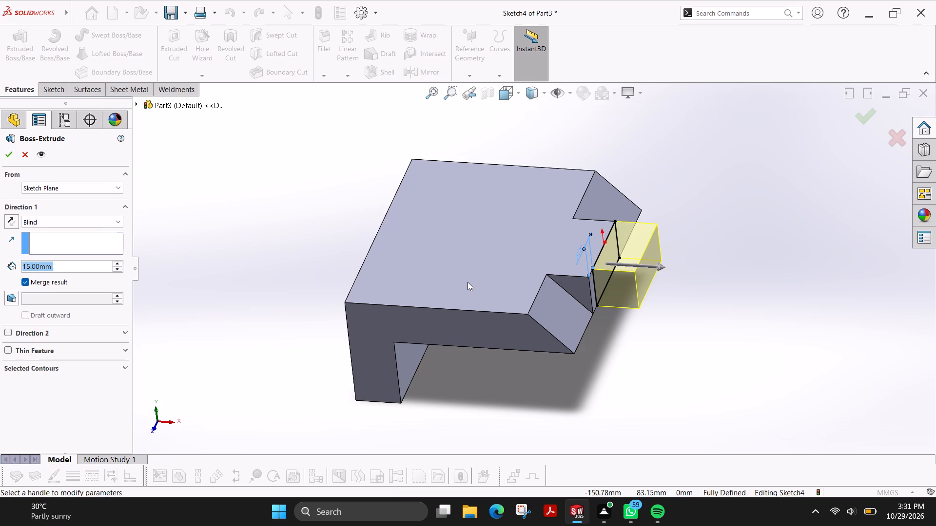
text(175)
key(minus)
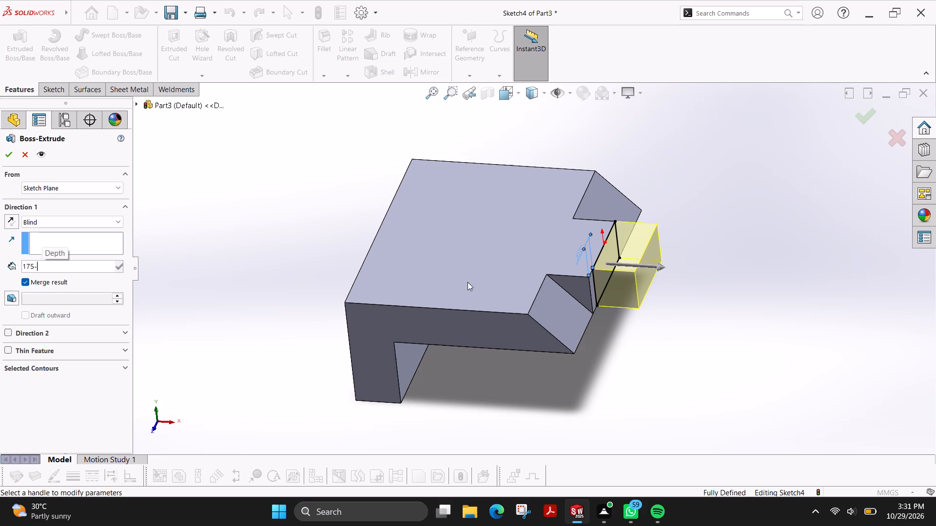
text(80)
key(Return)
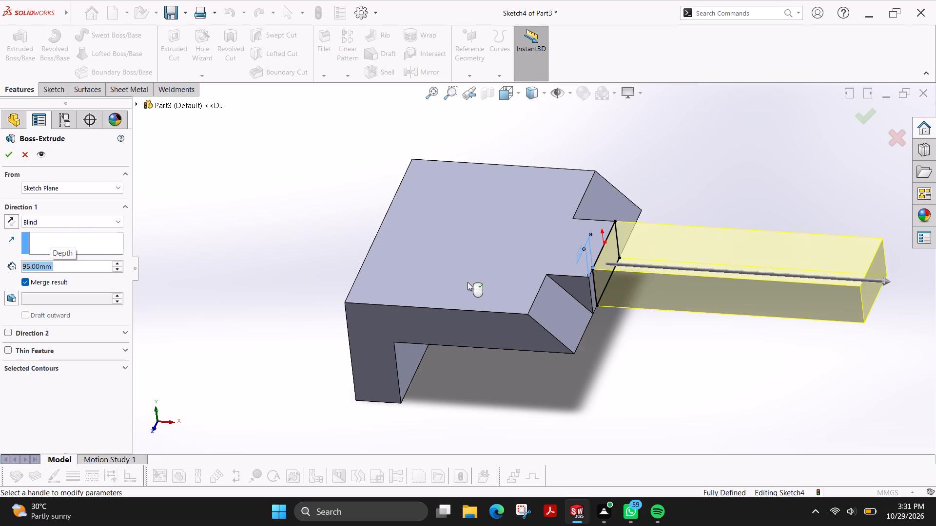
click(10, 156)
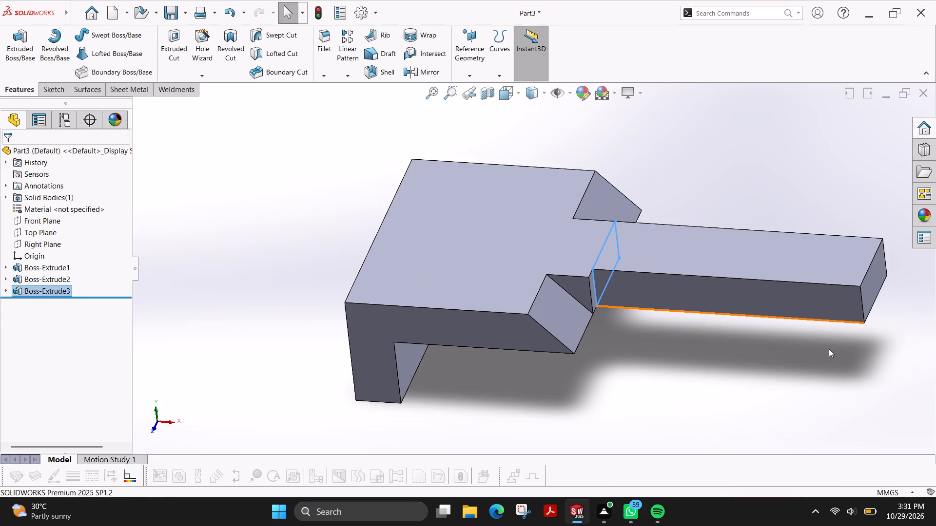
key(Escape)
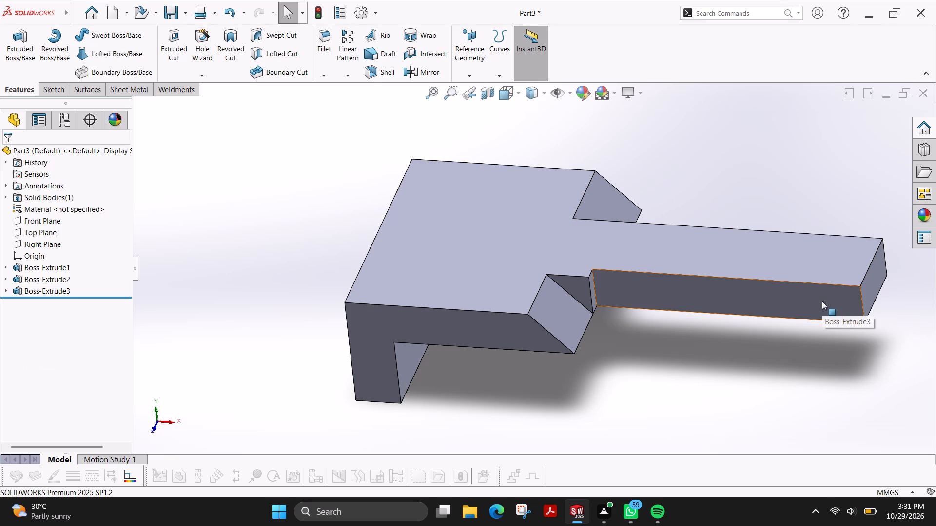
Start a sketch on the arm's long side face and draw a vertical line from the free end's lower corner up past the top edge.
click(822, 301)
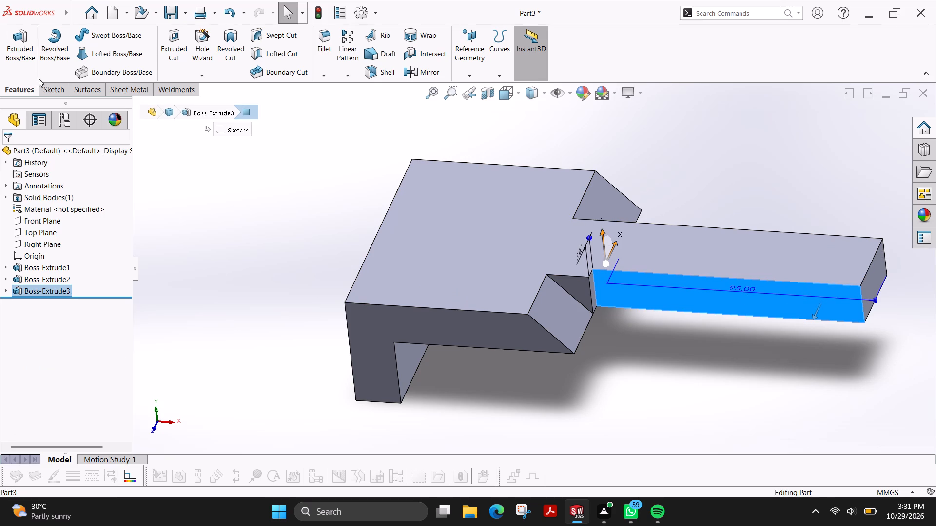
click(50, 89)
click(18, 55)
scroll(731, 222, down, 2)
scroll(656, 246, down, 1)
key(Escape)
scroll(695, 223, down, 1)
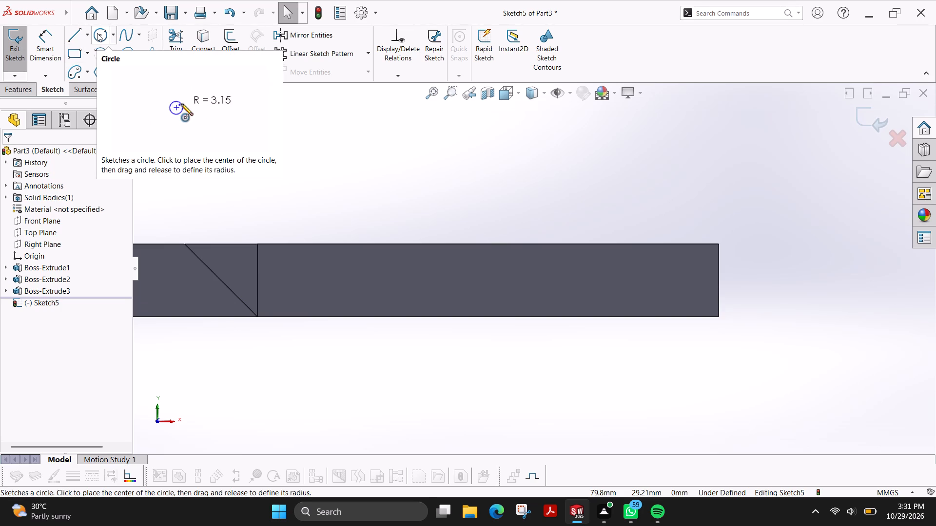
click(77, 40)
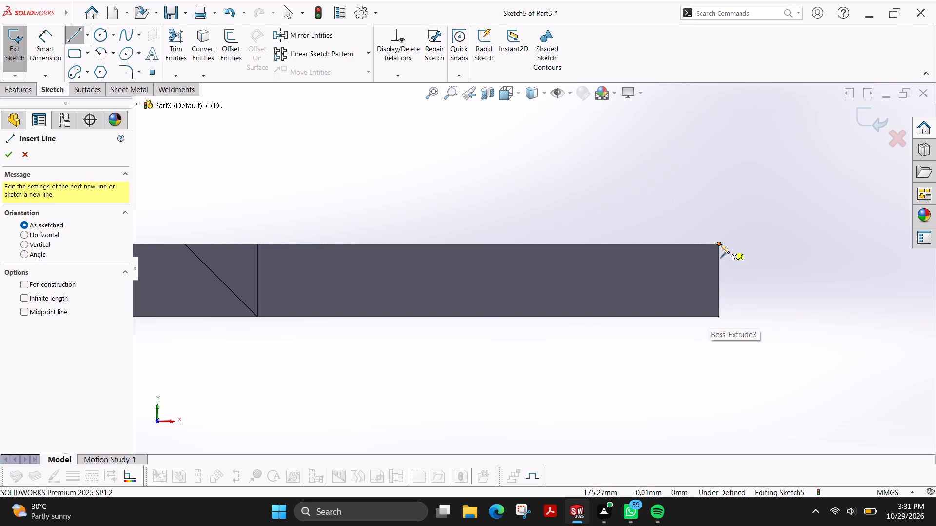
click(718, 317)
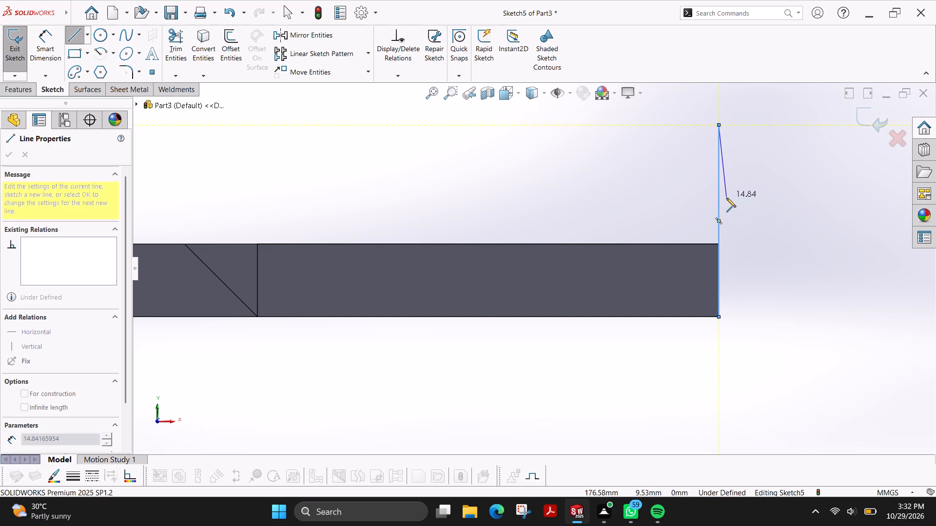
key(Escape)
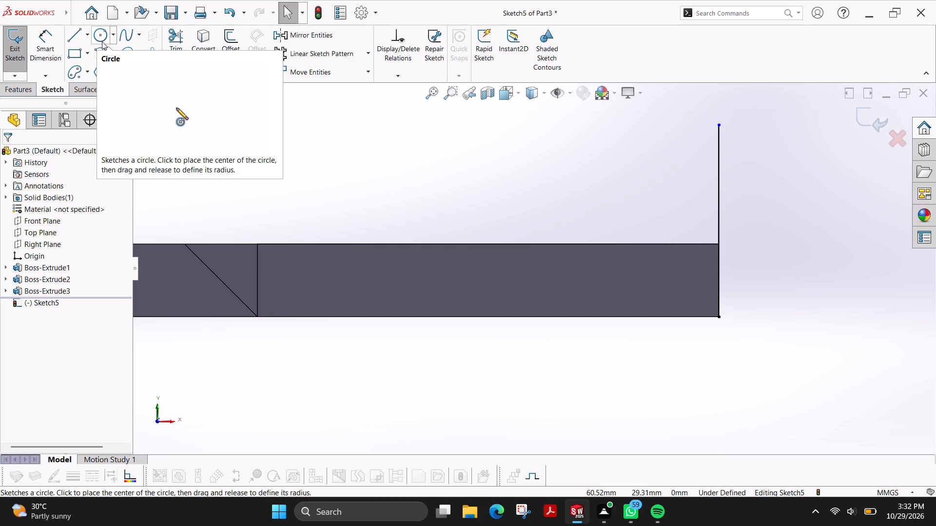
Draw a horizontal line about 47 mm long across the vertical line and dimension it 16 mm above the arm's top edge.
click(71, 37)
drag(584, 183, 588, 182)
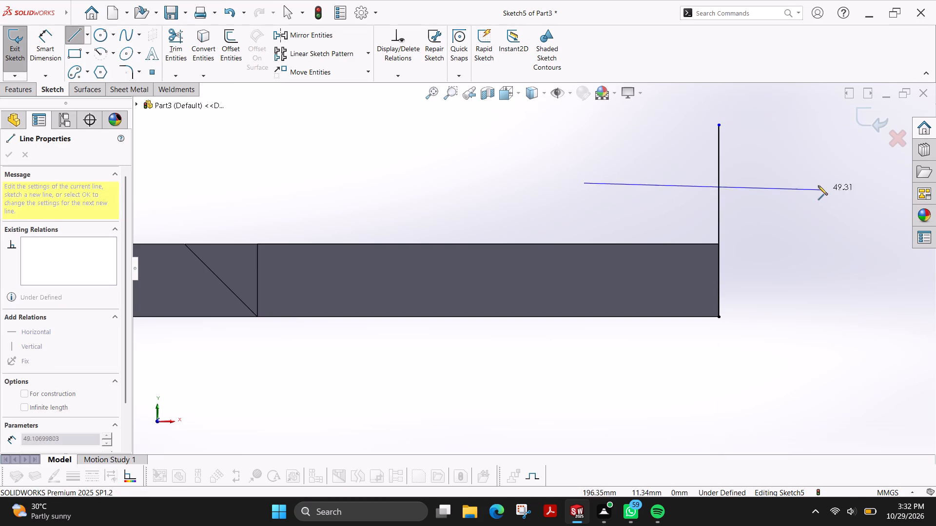
click(811, 182)
key(Escape)
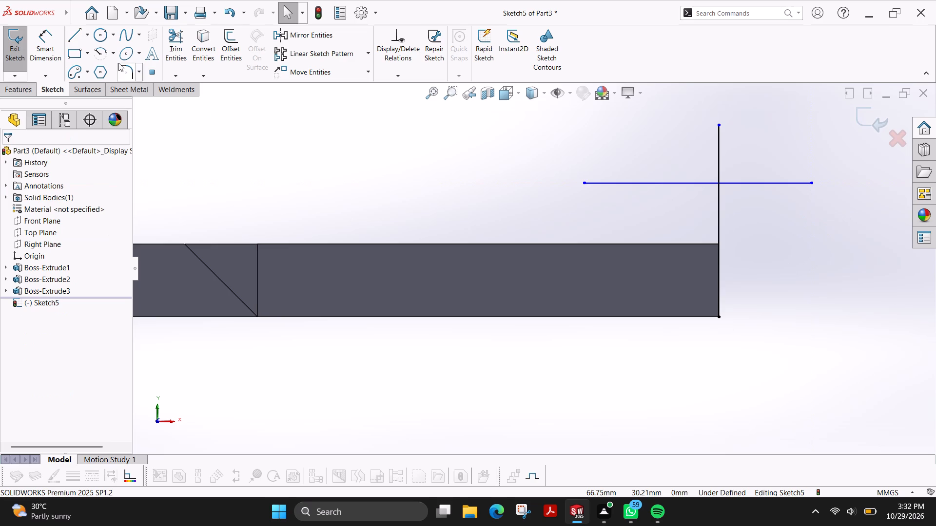
click(52, 51)
click(667, 183)
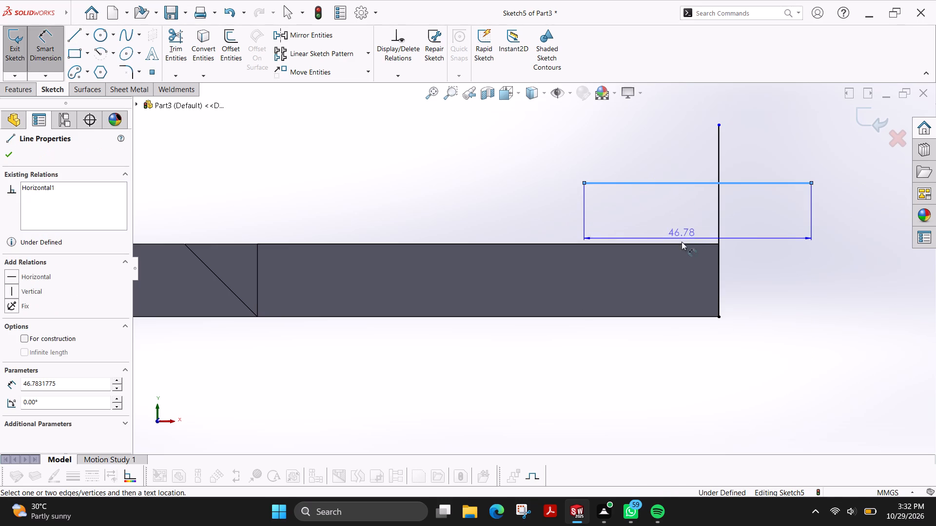
click(681, 243)
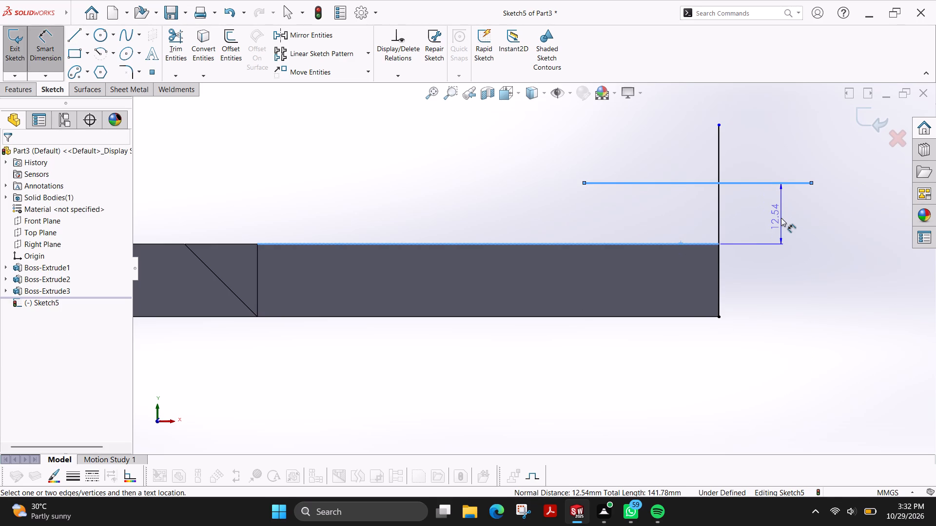
click(781, 218)
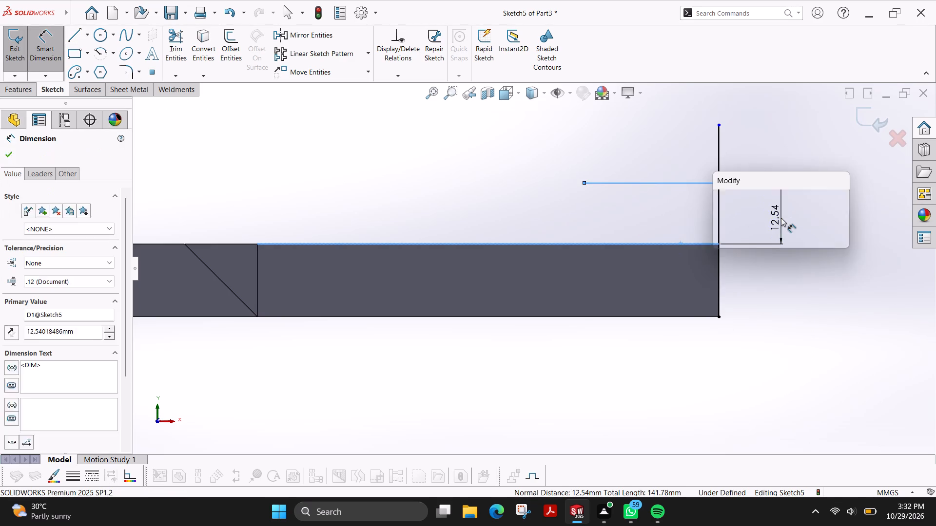
text(16)
key(Return)
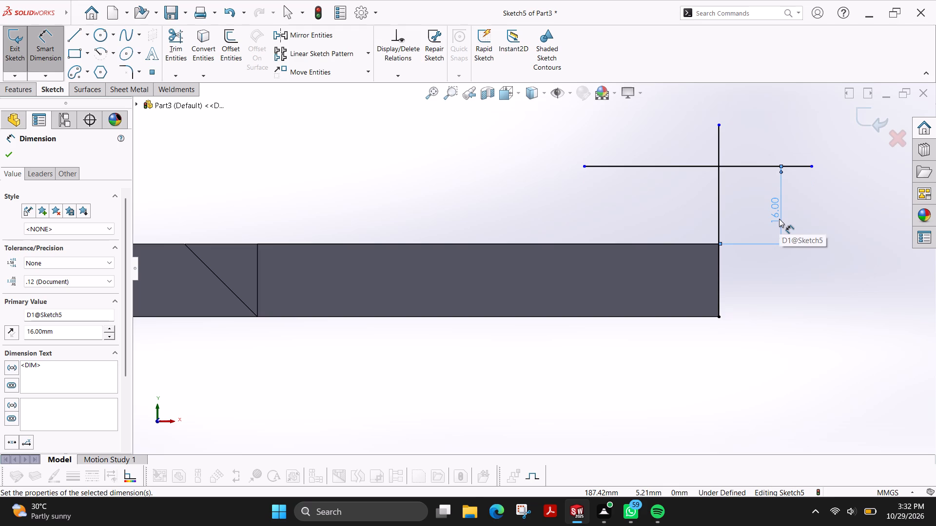
Draw a second vertical line about 30 mm long crossing the horizontal line and dimension it 15 mm from the end line.
click(74, 40)
click(665, 131)
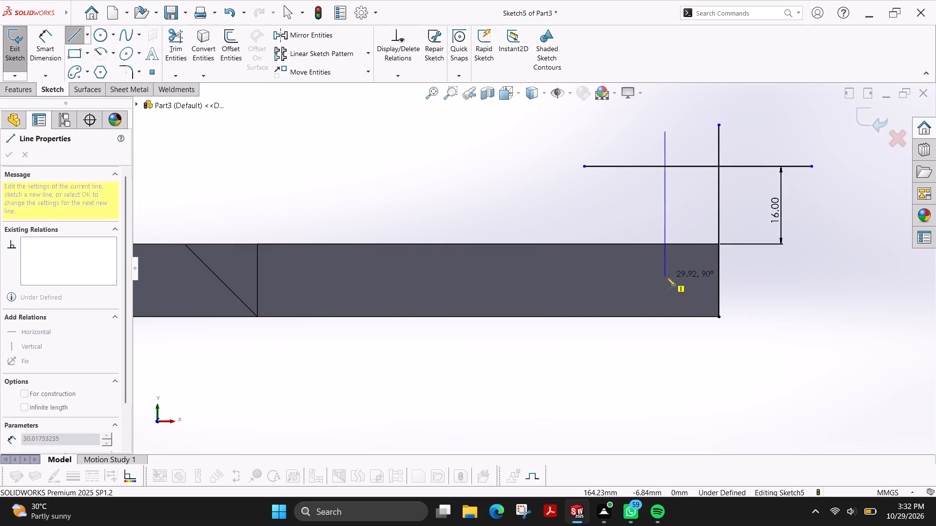
click(666, 277)
key(Escape)
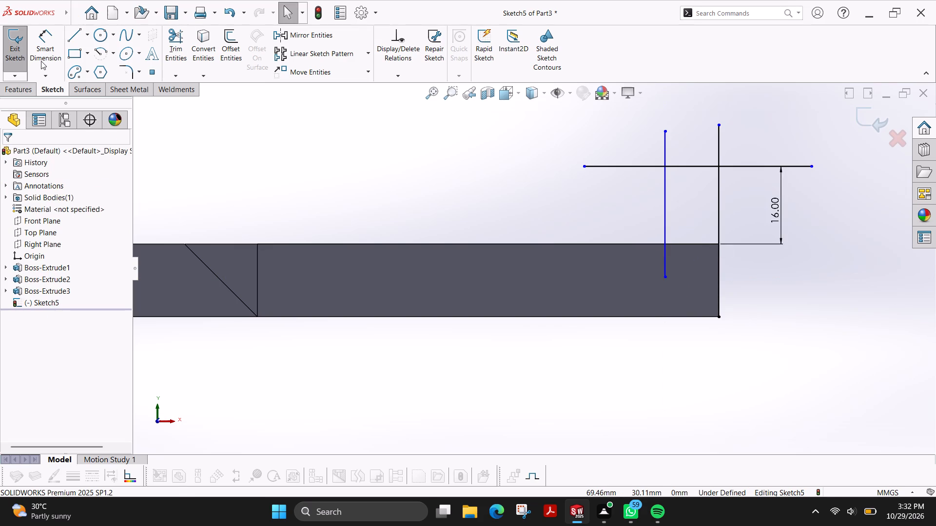
click(43, 59)
click(663, 215)
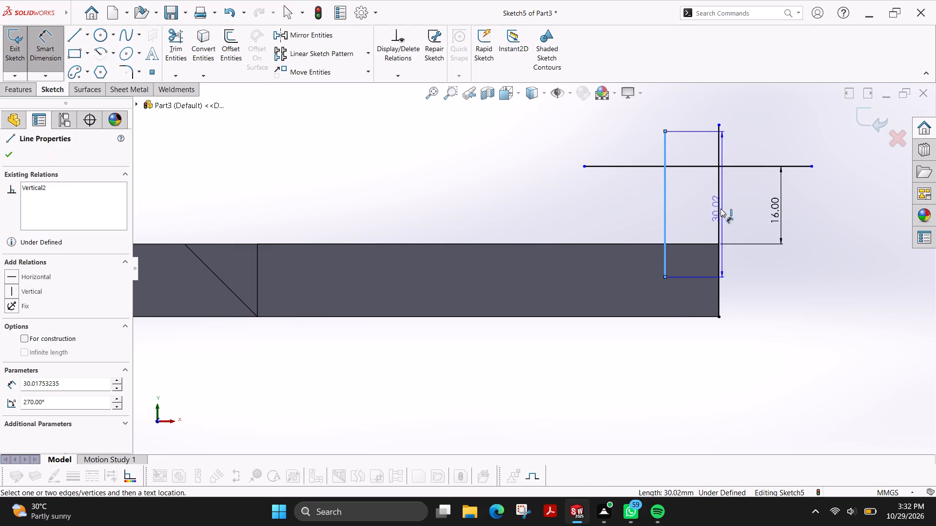
click(718, 209)
click(756, 121)
text(15)
key(Return)
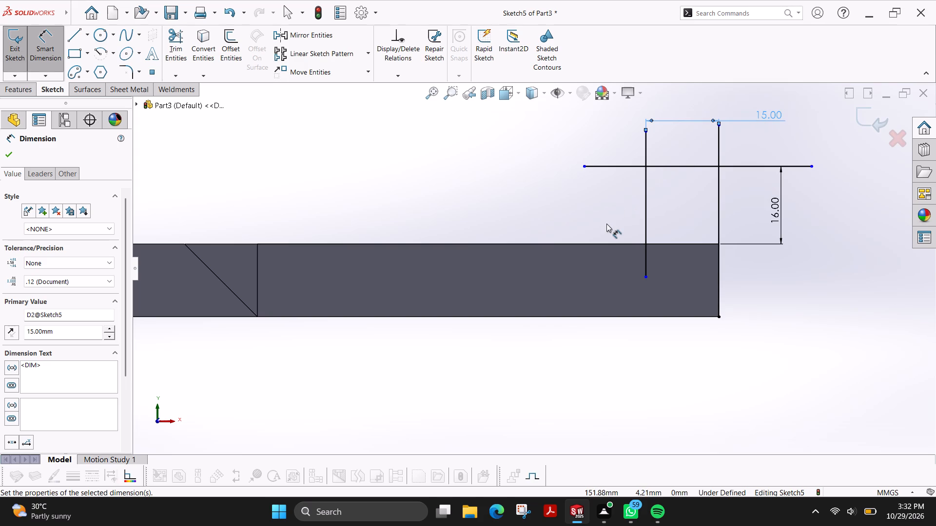
Trim the part of the horizontal line that extends past the second vertical line toward the body.
click(99, 38)
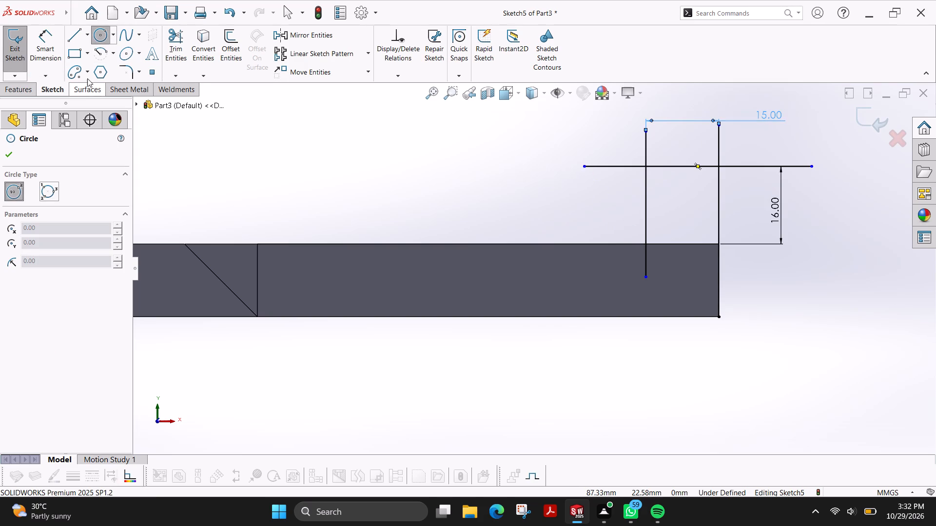
click(174, 48)
drag(611, 149, 609, 185)
Draw two concentric circles with radii of about 4.2 mm and 8.1 mm centred where the second vertical and horizontal lines meet.
click(100, 38)
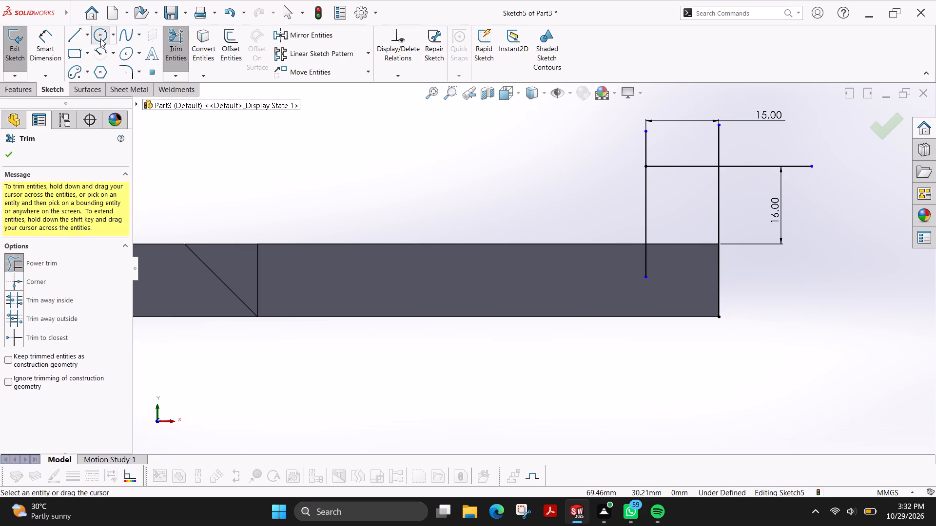
click(645, 168)
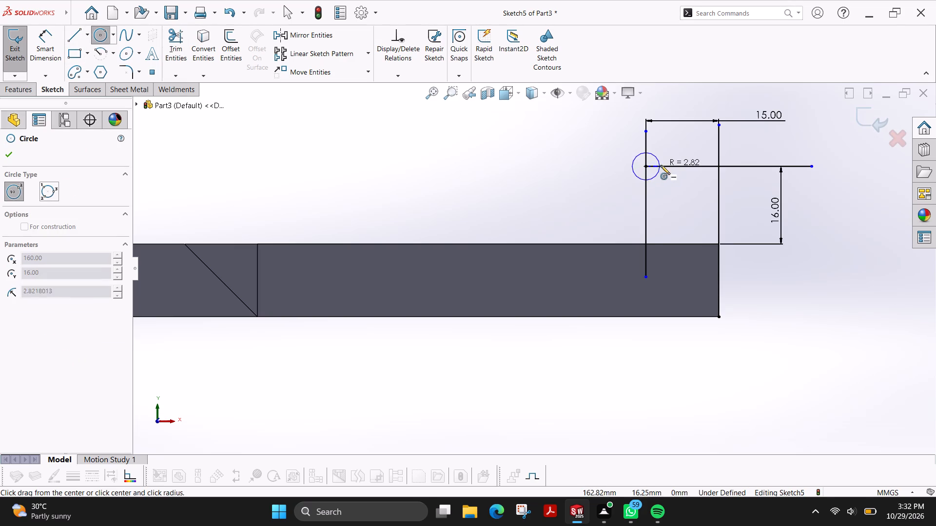
click(666, 166)
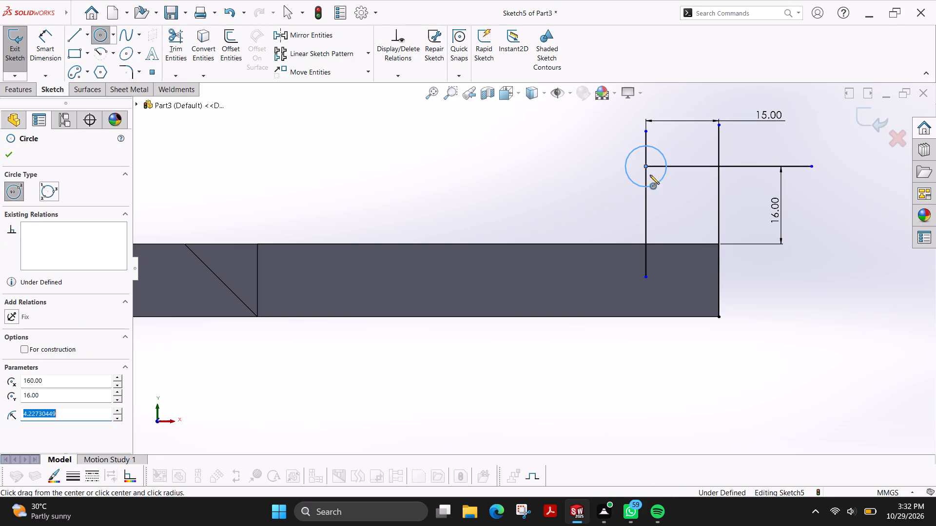
click(645, 164)
click(685, 163)
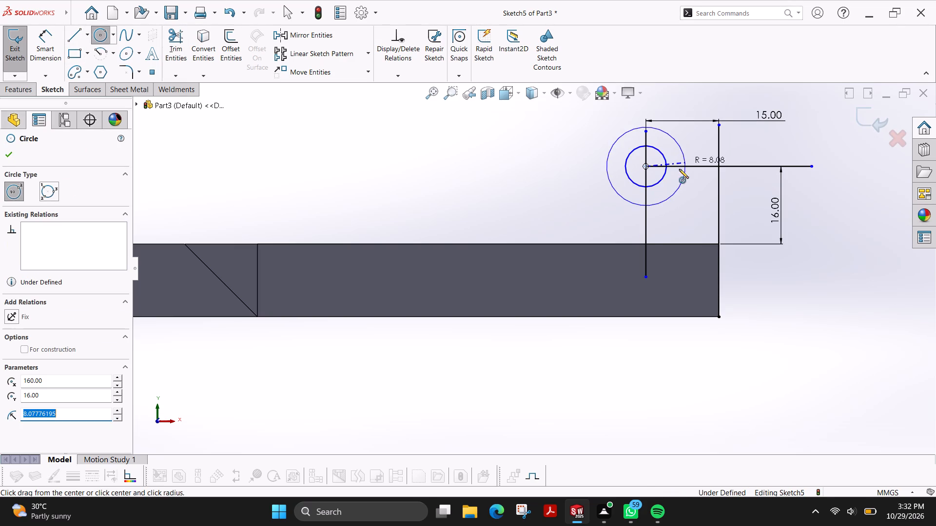
Trim away all the vertical and horizontal layout lines, keeping only the two concentric circles.
click(180, 33)
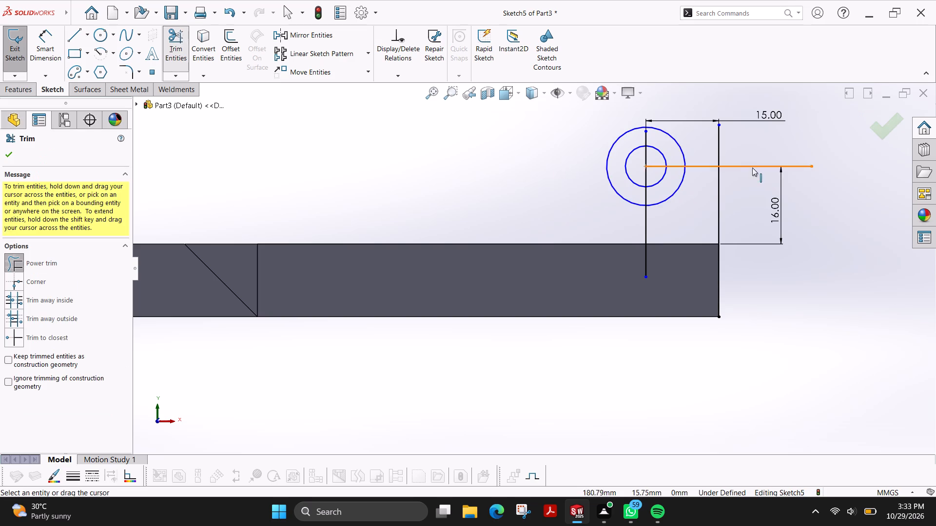
drag(691, 223, 711, 138)
drag(699, 132, 698, 184)
scroll(692, 174, down, 4)
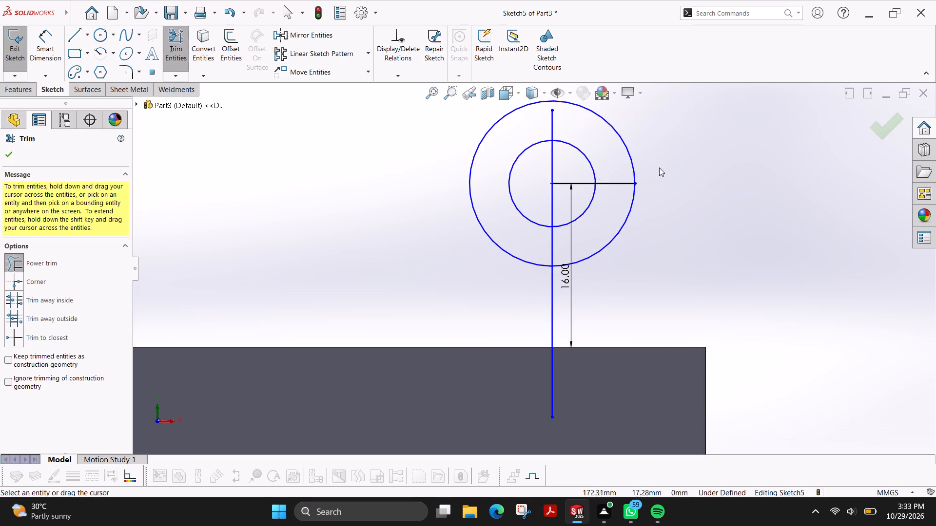
drag(606, 174, 611, 199)
drag(575, 172, 574, 194)
scroll(568, 191, up, 2)
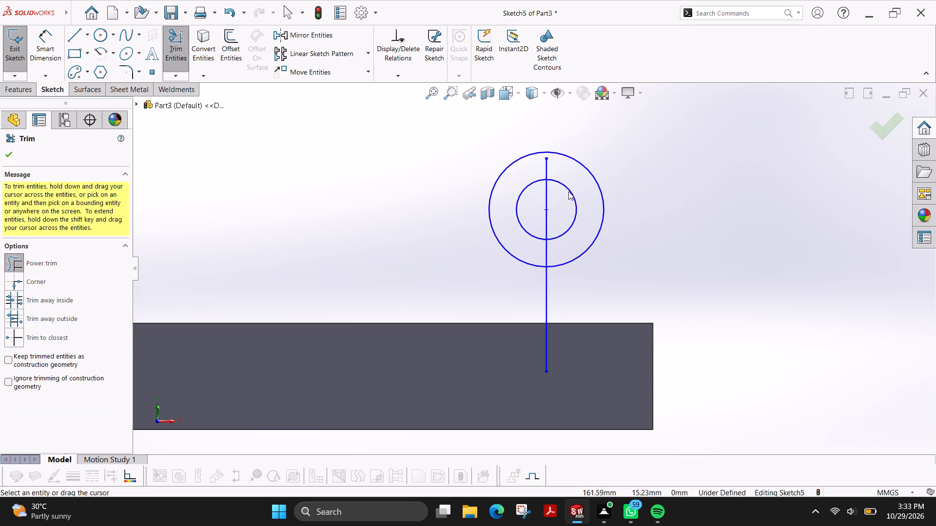
drag(584, 302, 498, 321)
drag(554, 208, 533, 215)
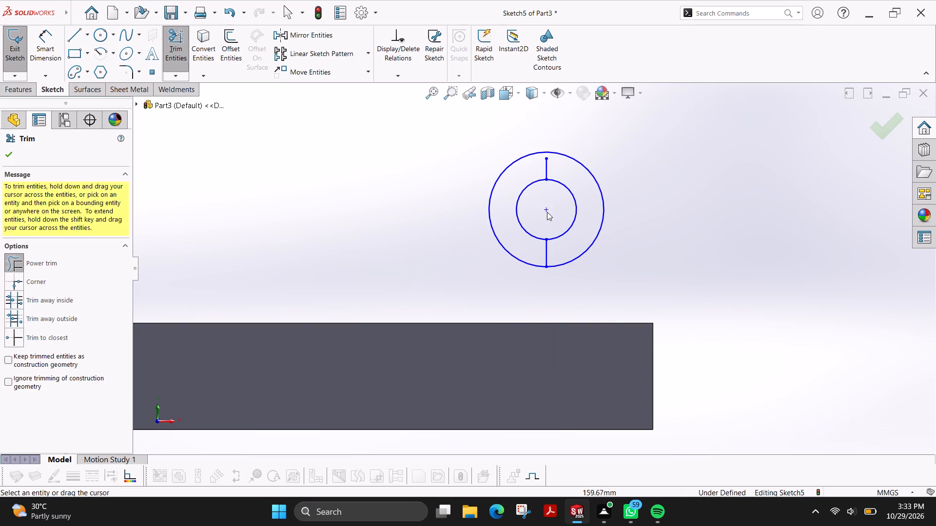
drag(565, 249, 546, 252)
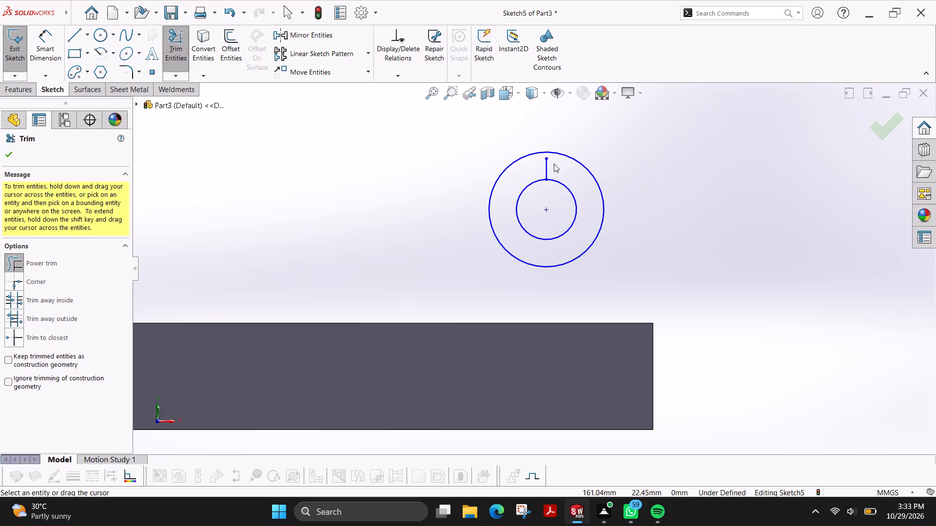
drag(553, 164, 540, 168)
Dimension the outer circle to 30 mm diameter and the inner circle to 15 mm diameter.
scroll(541, 168, up, 3)
click(51, 43)
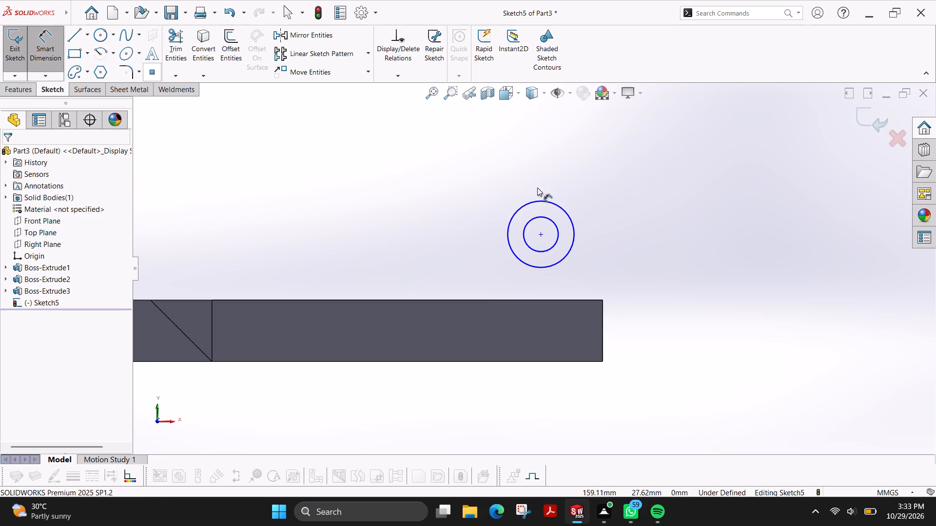
click(552, 202)
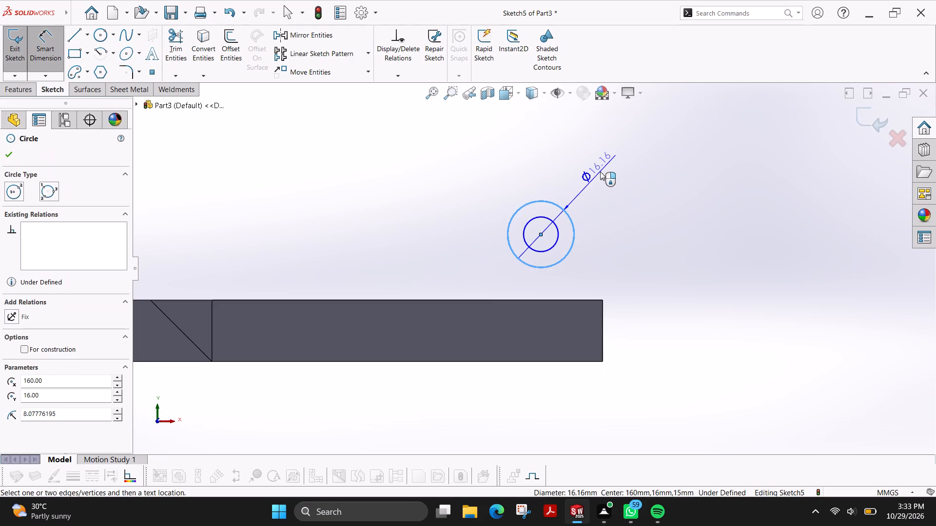
click(602, 171)
text(15+15)
key(Return)
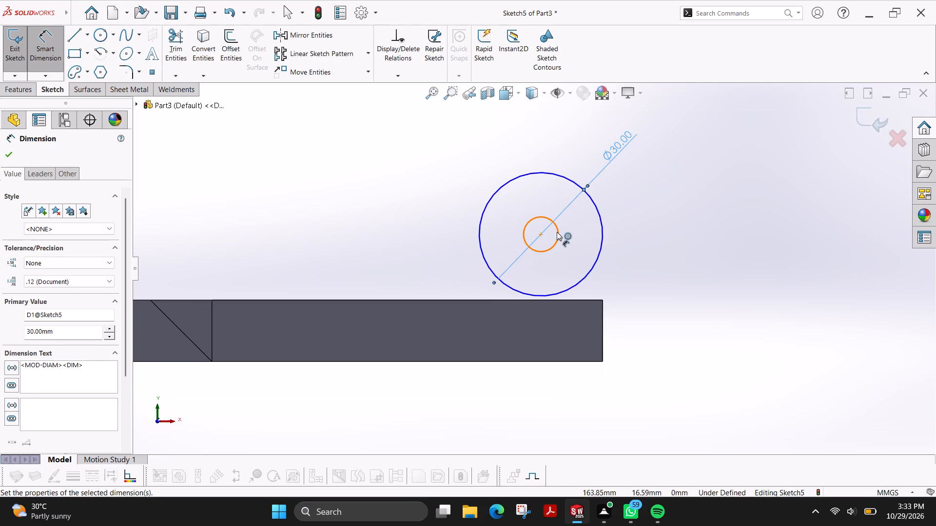
click(557, 232)
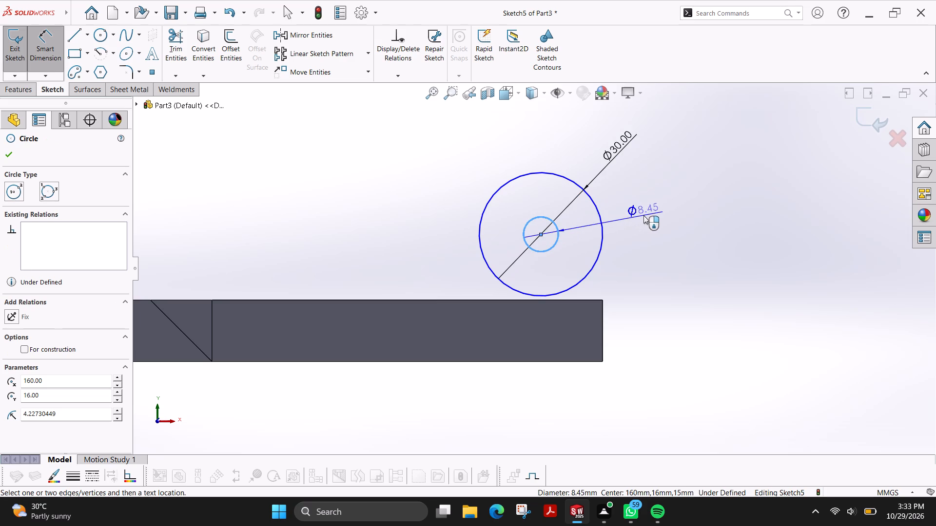
click(643, 215)
text(15)
key(Return)
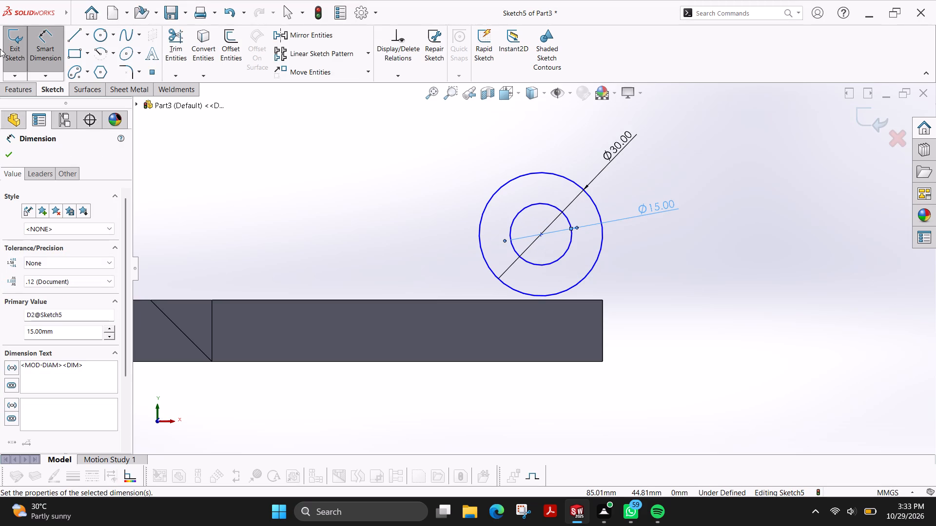
Draw a vertical line about 26 mm long from the outer circle's left quadrant down into the arm's side face.
click(71, 38)
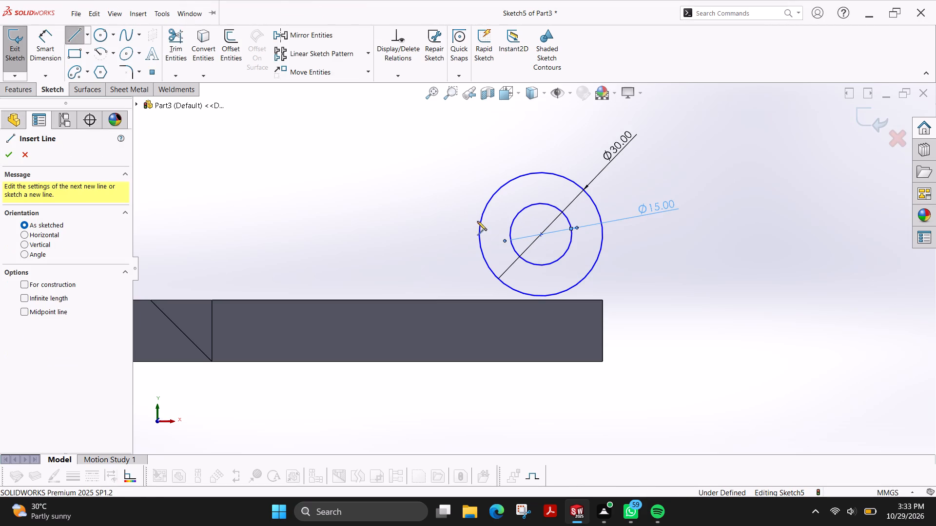
click(479, 233)
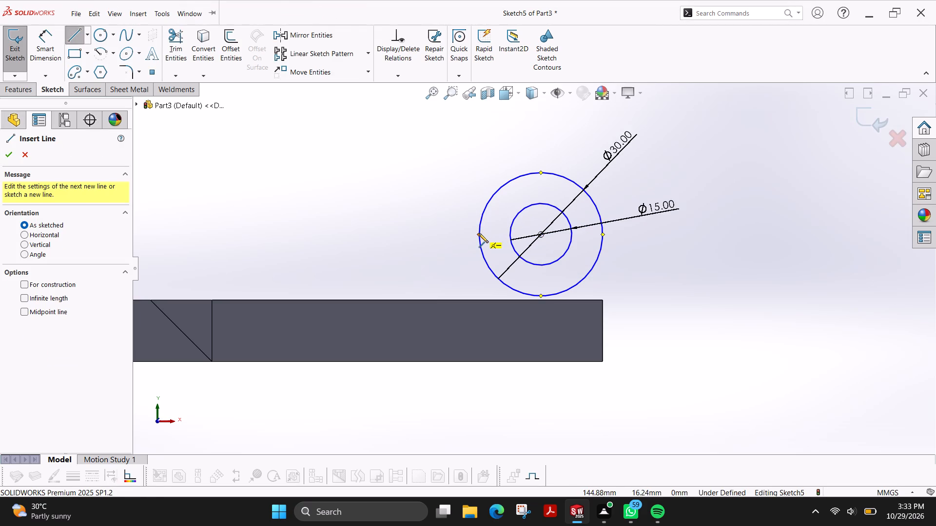
click(479, 344)
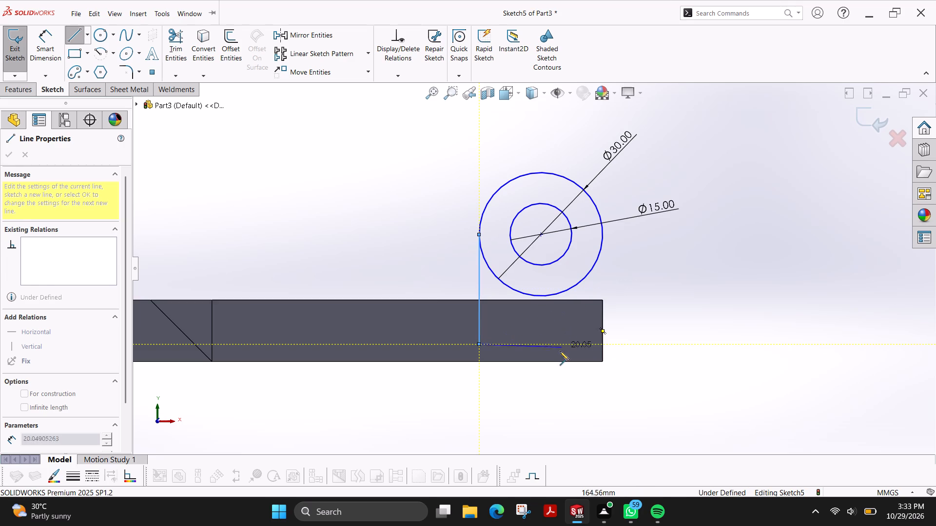
key(Escape)
Draw a vertical line from the outer circle's right quadrant down the arm's end edge, then close the profile with a 30 mm horizontal line.
click(78, 38)
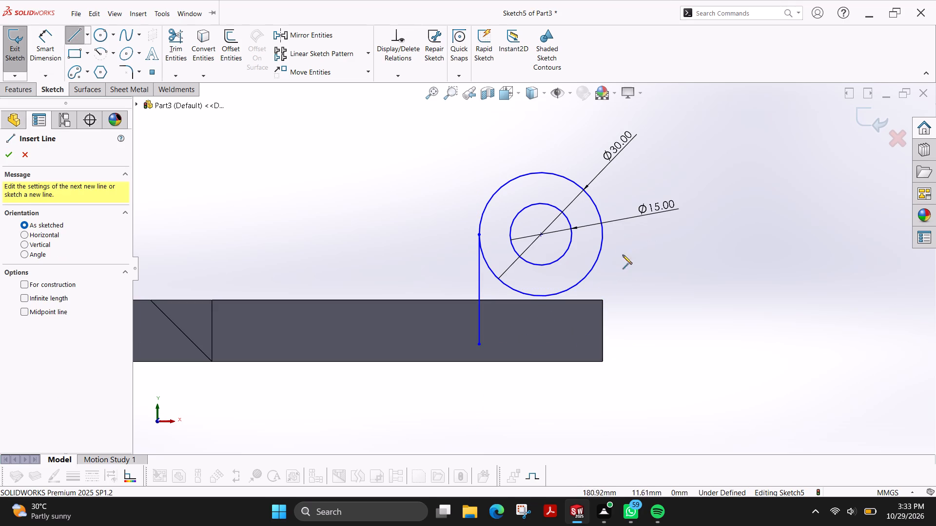
click(603, 235)
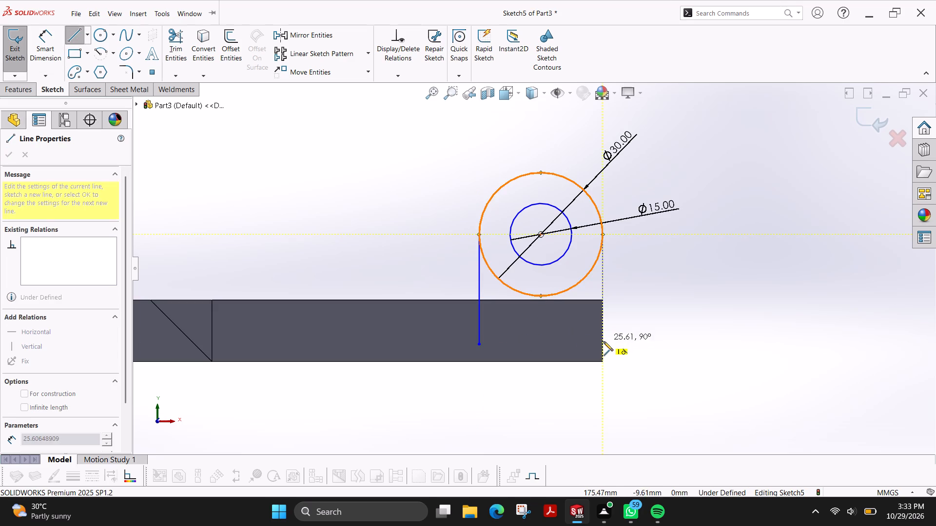
click(603, 342)
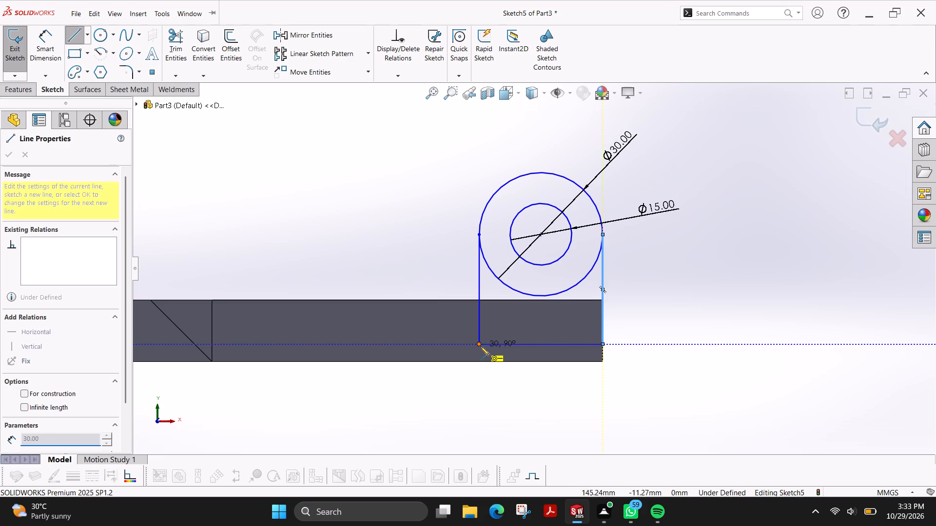
click(480, 346)
key(Escape)
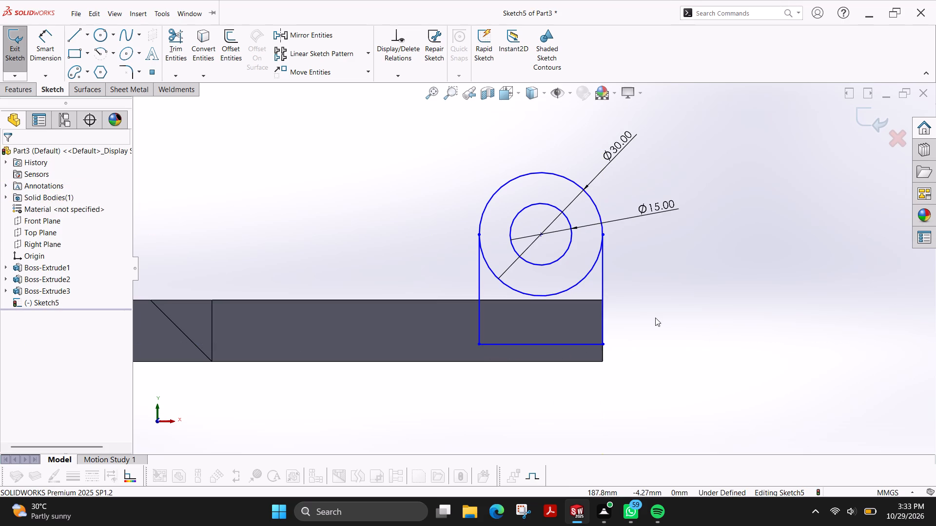
Trim away the outer circle's lower arc between the two vertical lines, leaving a round-topped lug outline.
click(169, 61)
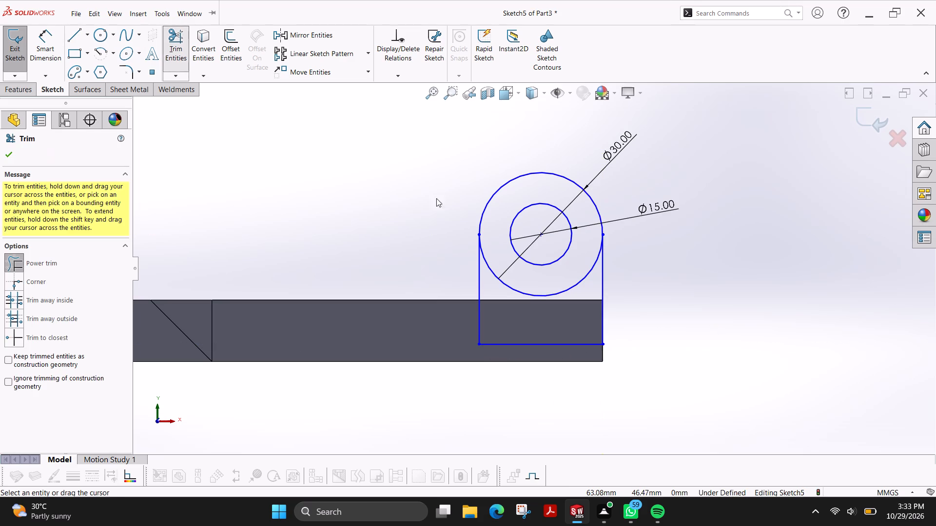
drag(515, 306, 543, 283)
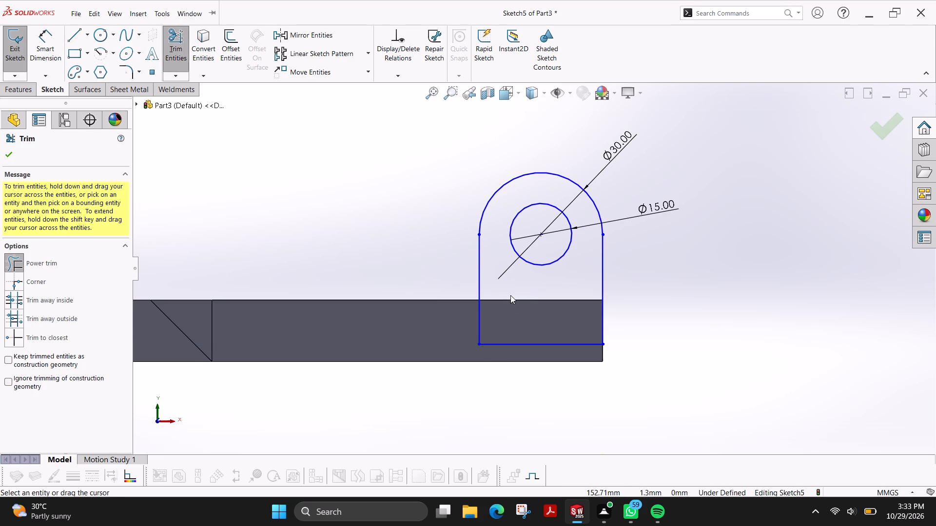
click(8, 158)
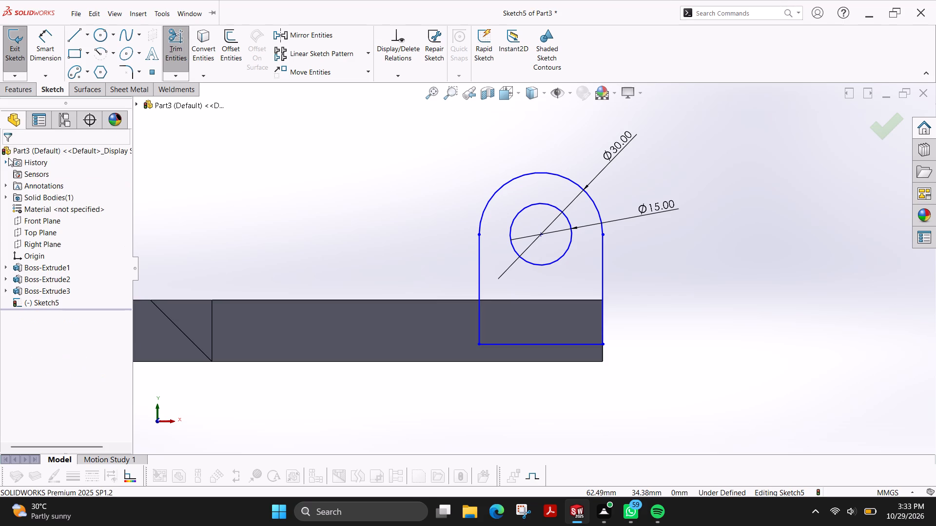
Extrude the lug profile as a blind boss 30 mm deep in the reversed direction, across the arm's width and merged with the body.
click(18, 88)
click(23, 50)
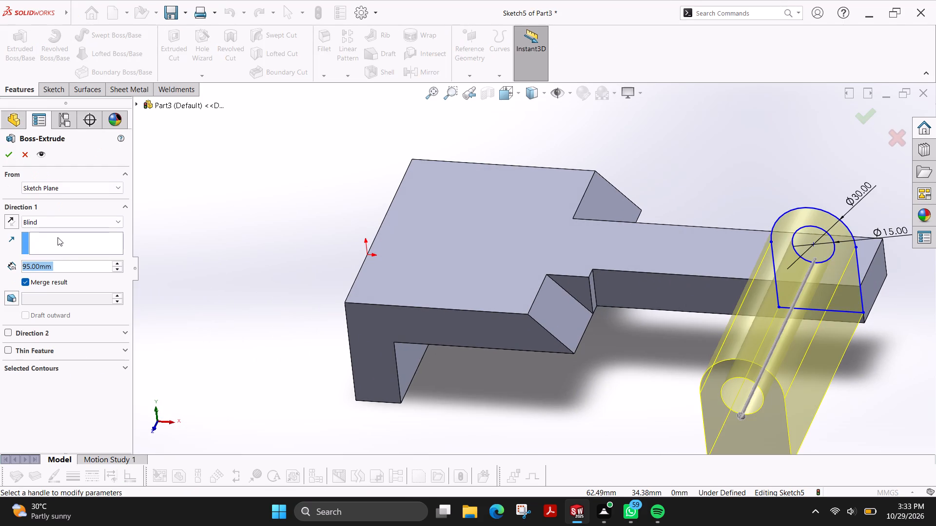
click(7, 226)
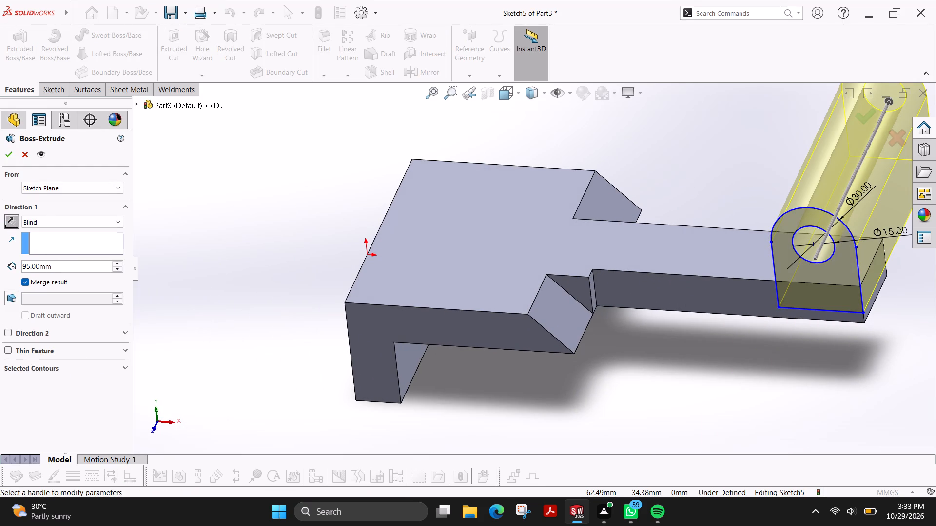
double_click(95, 271)
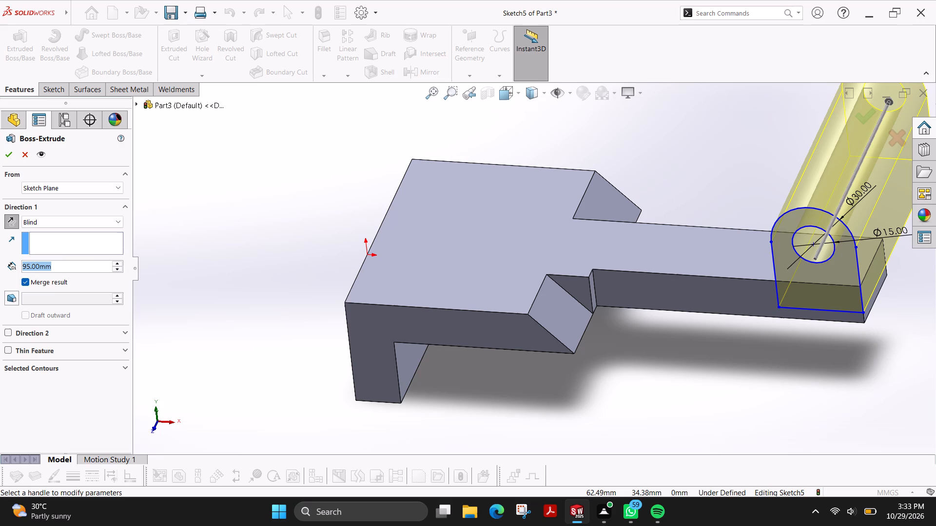
text(30)
key(Return)
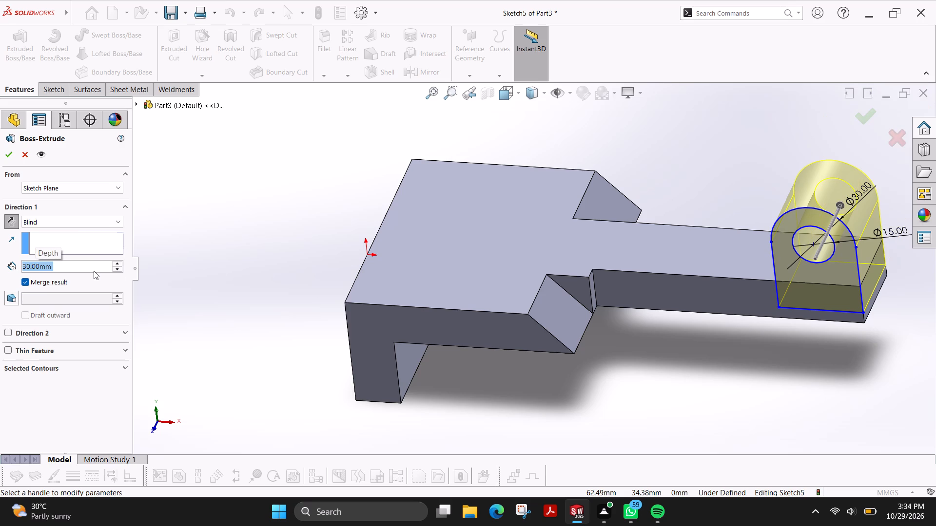
click(8, 156)
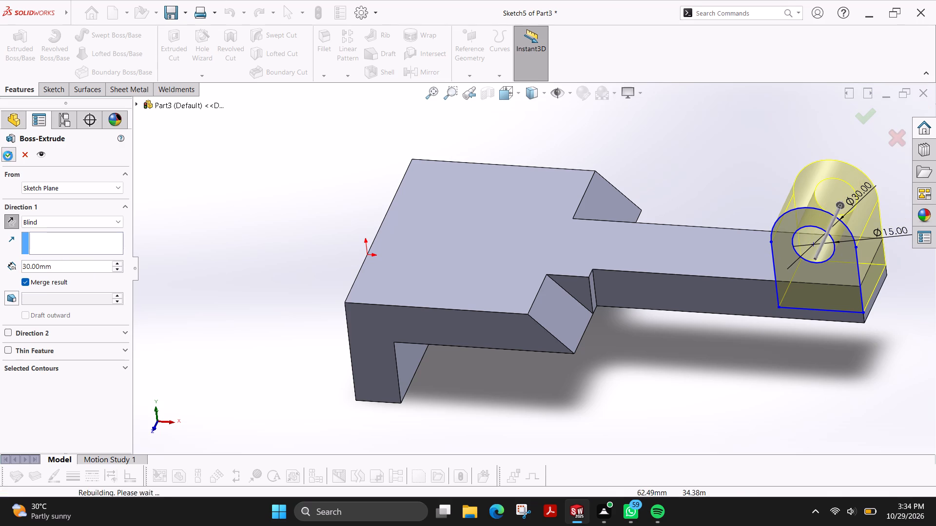
key(Escape)
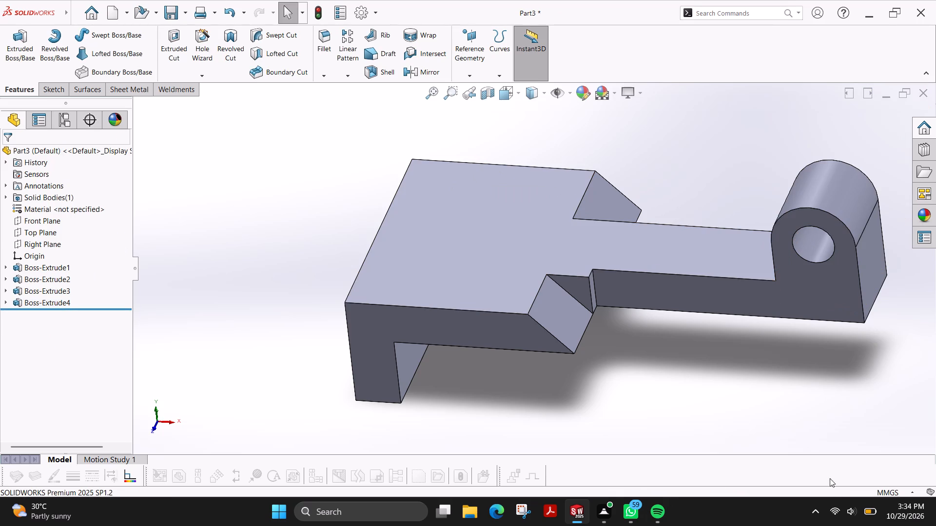
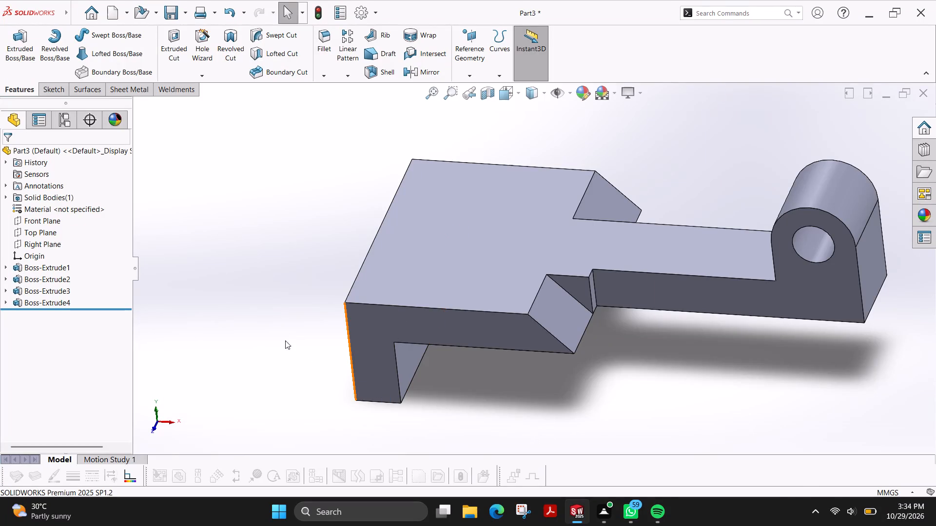
Fillet the two short bottom corner edges of the body's downturned flange with a symmetric 10 mm radius.
ctrl+shift+middle_drag(282, 329, 379, 316)
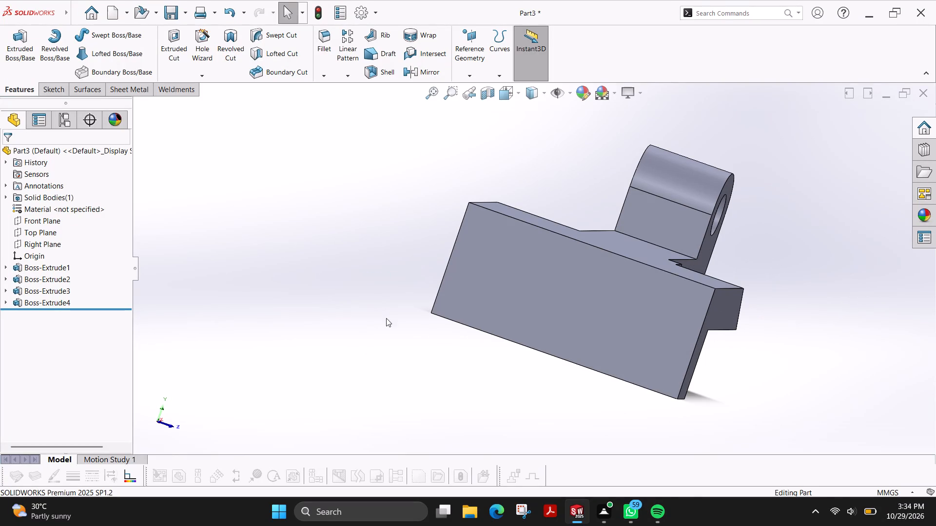
middle_drag(472, 377, 438, 329)
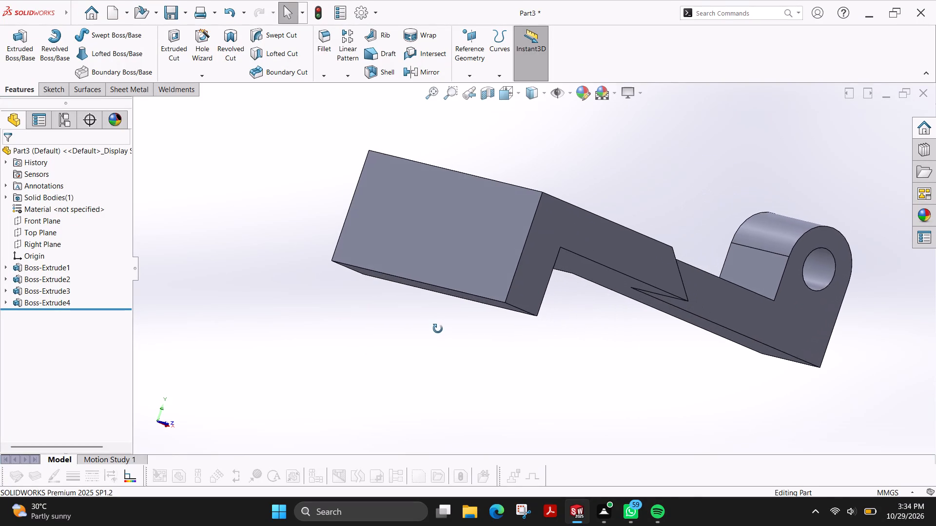
middle_drag(438, 329, 430, 314)
click(327, 43)
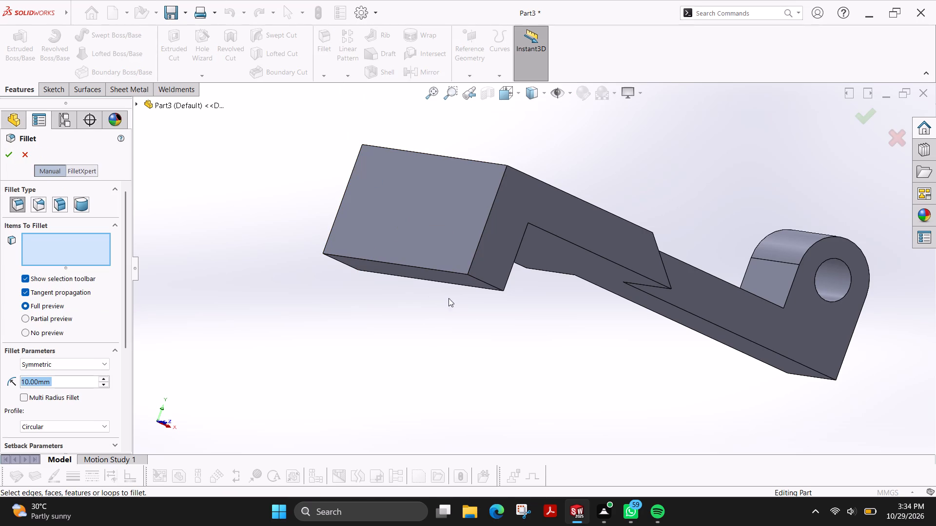
click(485, 283)
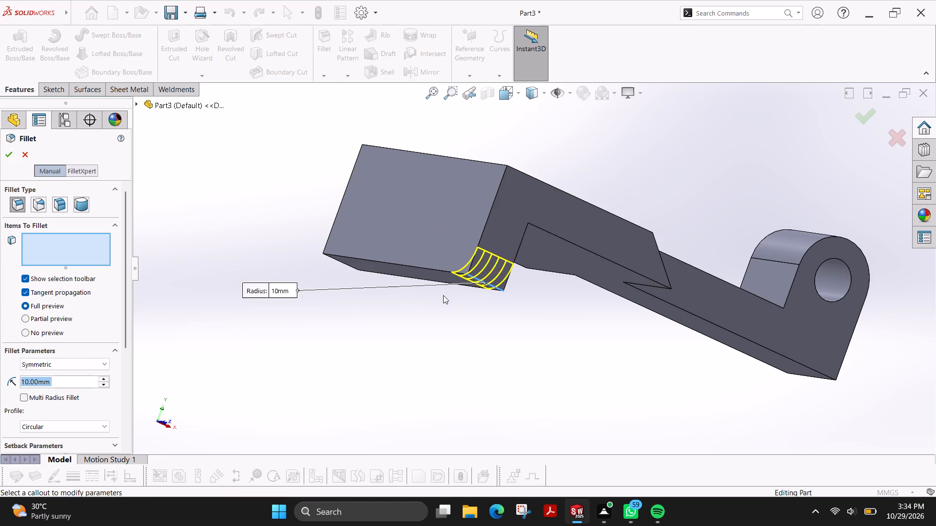
ctrl+shift+middle_drag(271, 237, 359, 269)
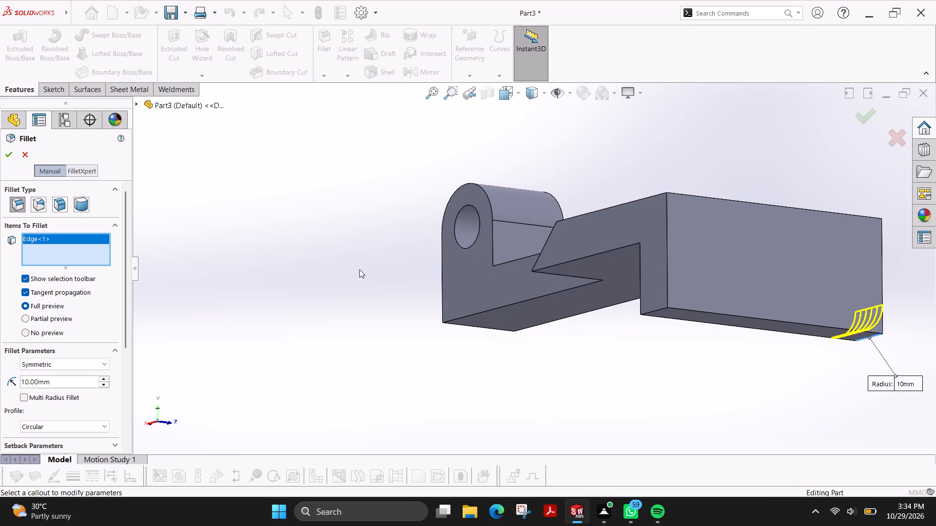
click(657, 310)
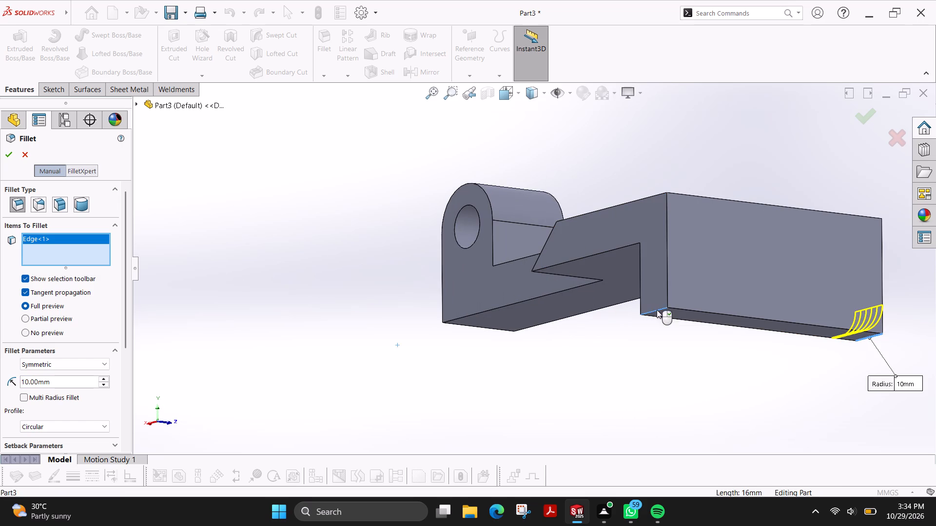
click(4, 156)
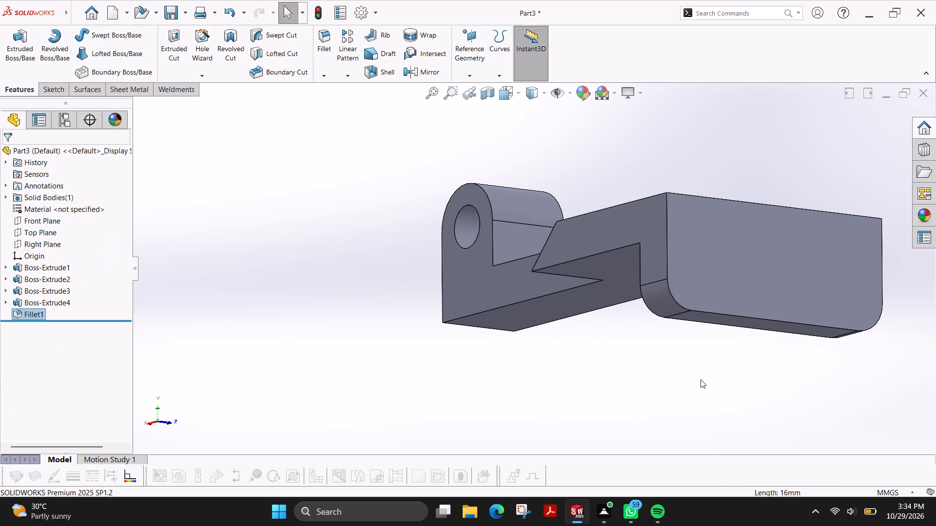
Sketch two circles of about 2.7 and 3.3 mm radius on the flange's outer face, concentric with its rounded corners.
middle_drag(699, 379, 653, 395)
click(600, 300)
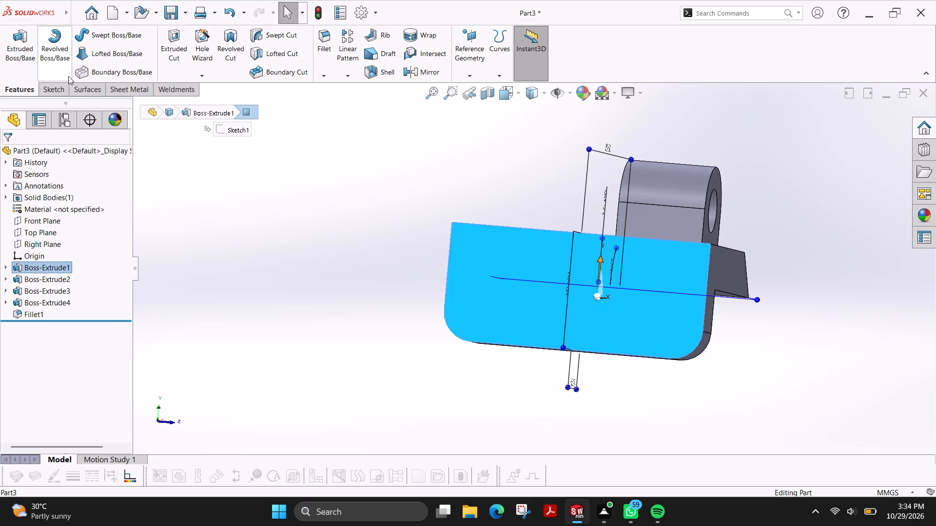
click(55, 94)
click(19, 44)
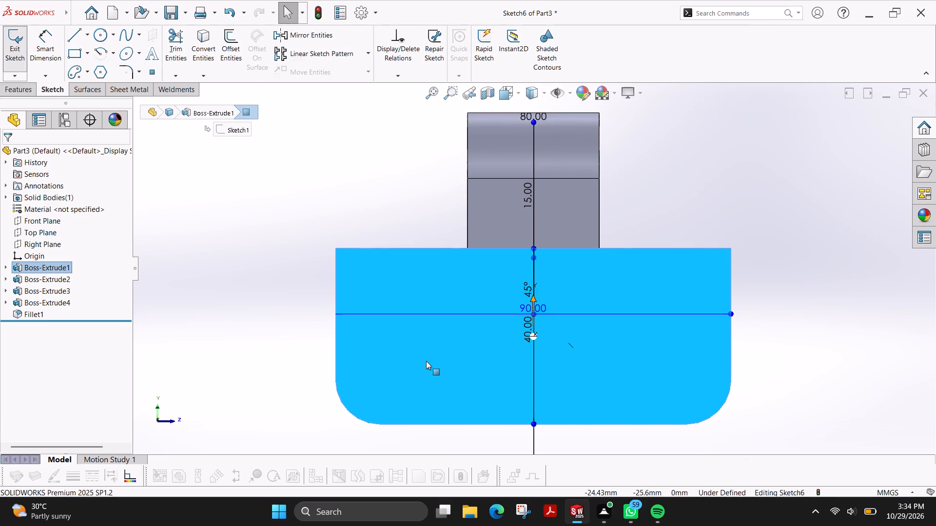
key(Escape)
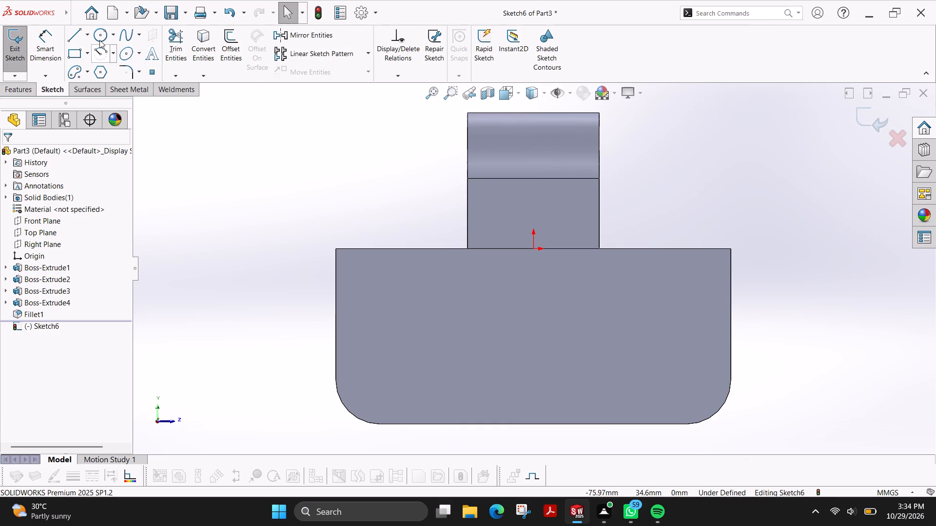
click(93, 35)
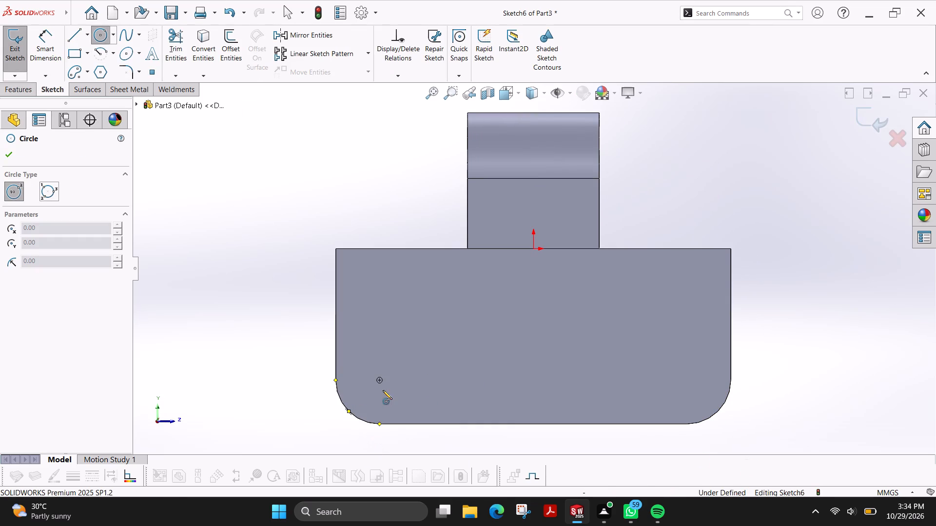
click(379, 379)
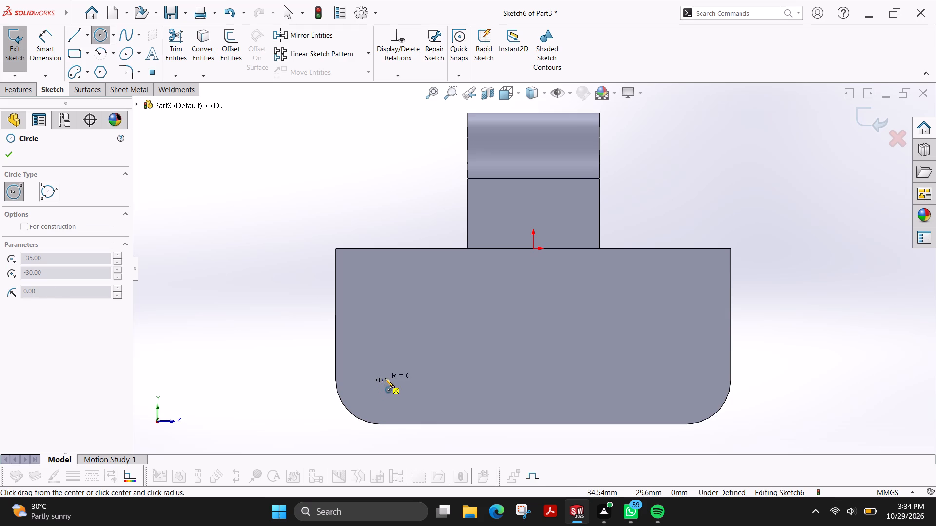
click(391, 378)
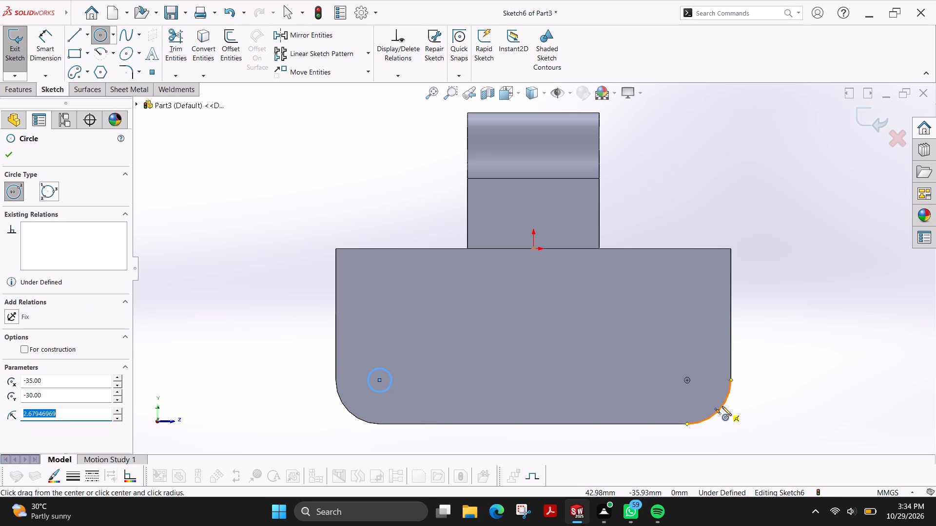
click(687, 379)
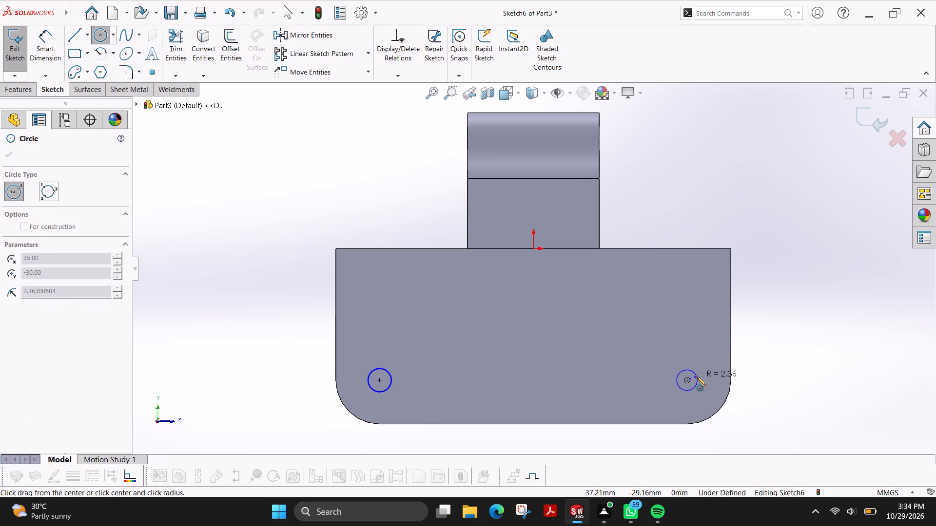
click(701, 376)
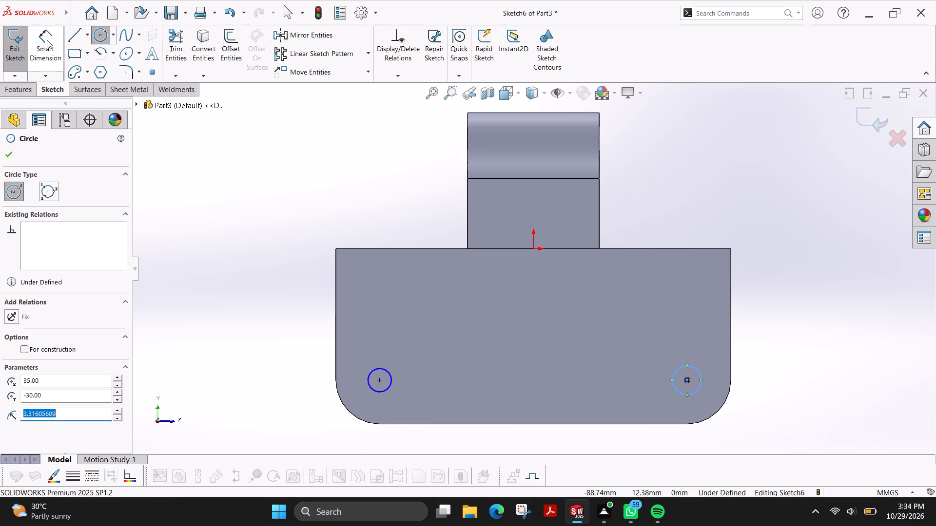
Dimension both corner circles to a diameter of 10 mm.
click(47, 40)
click(381, 367)
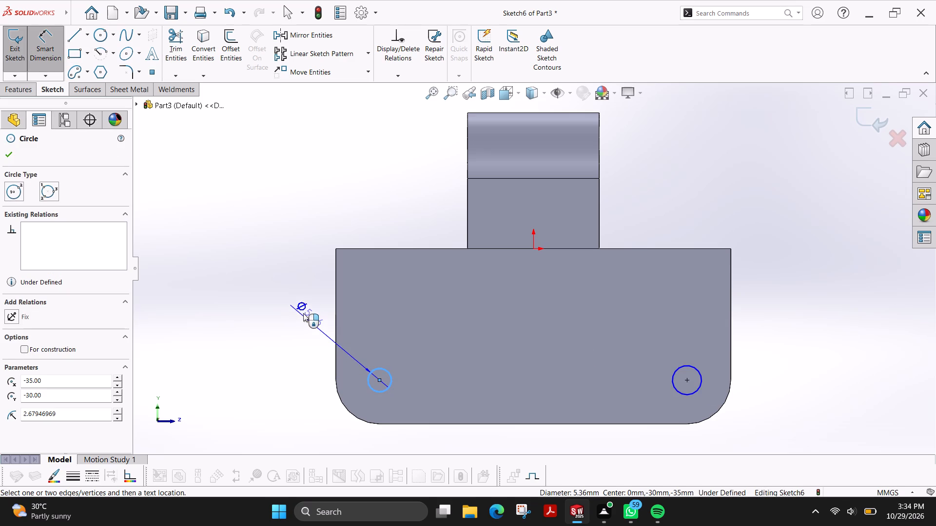
click(302, 312)
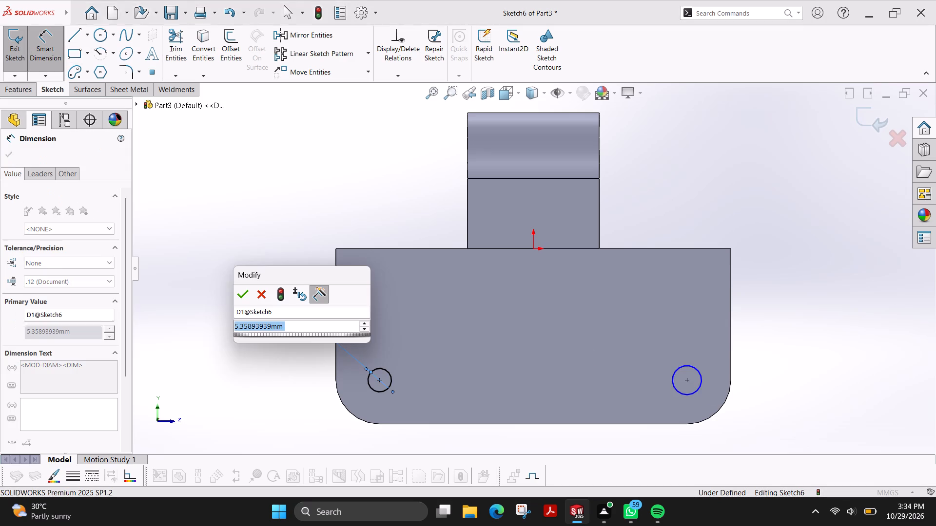
text(10)
key(Return)
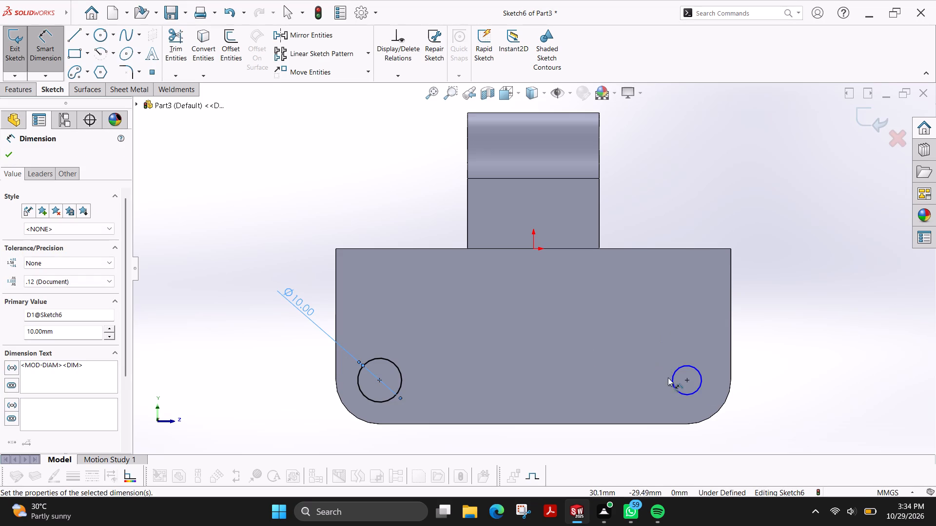
click(693, 366)
click(773, 322)
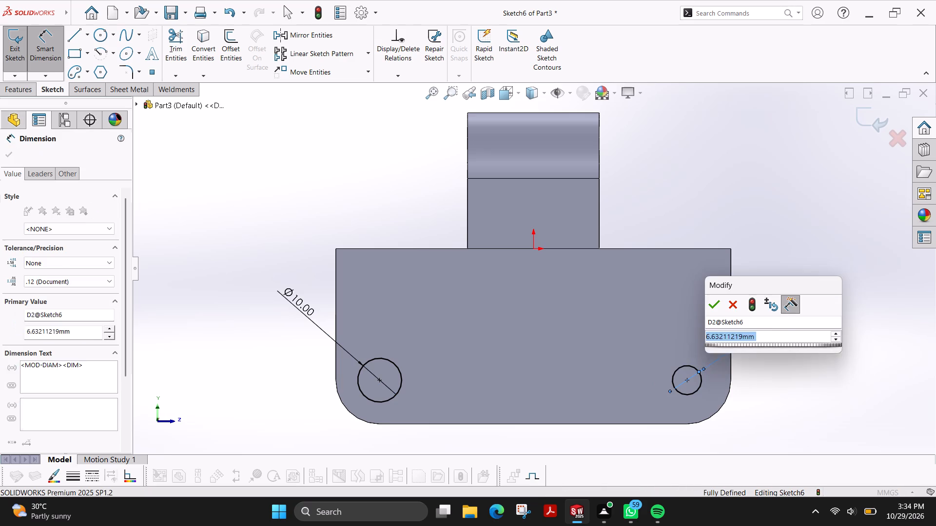
text(10)
key(Return)
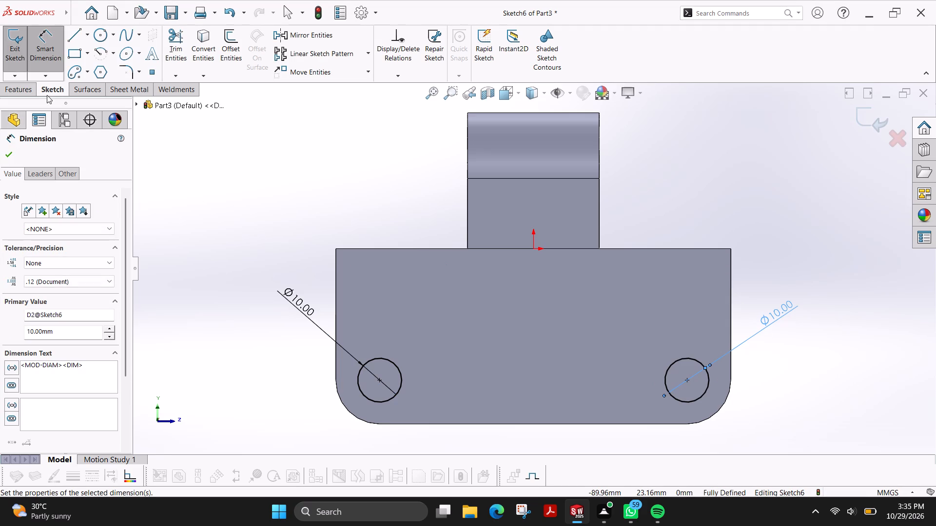
Cut-extrude the two 10 mm circles through the flange using Mid Plane with a depth of 120 mm.
click(28, 87)
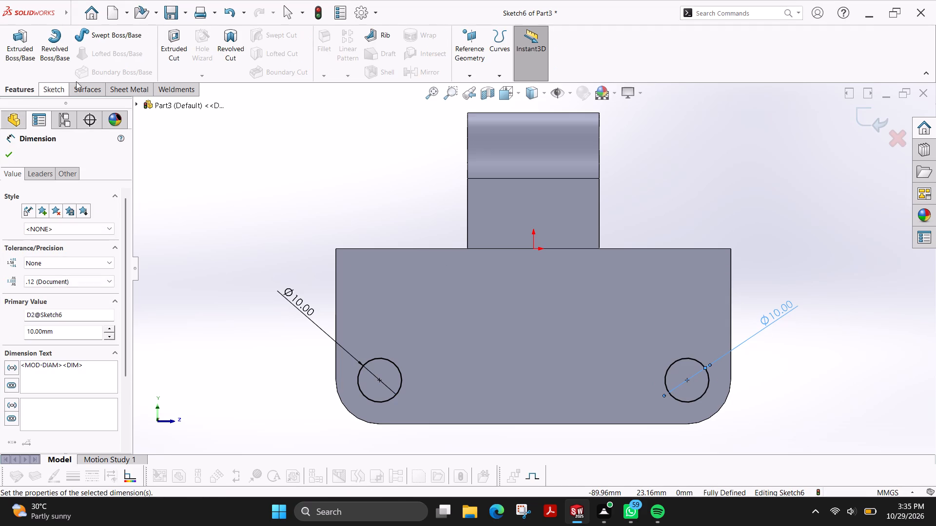
click(168, 56)
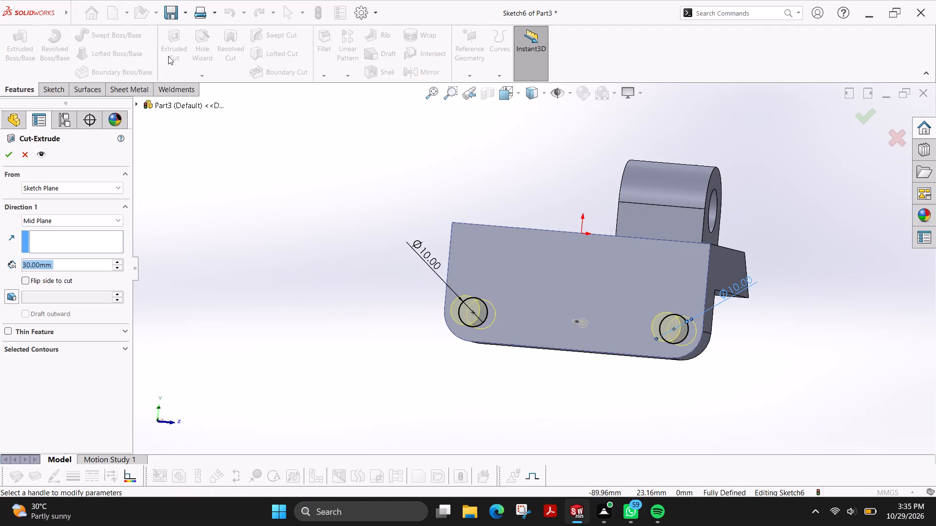
triple_click(117, 263)
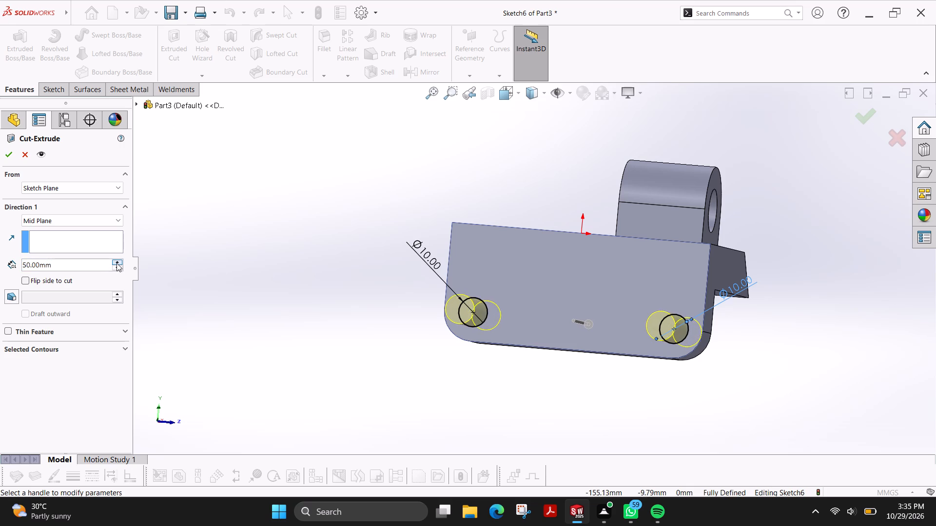
triple_click(117, 263)
triple_click(117, 263)
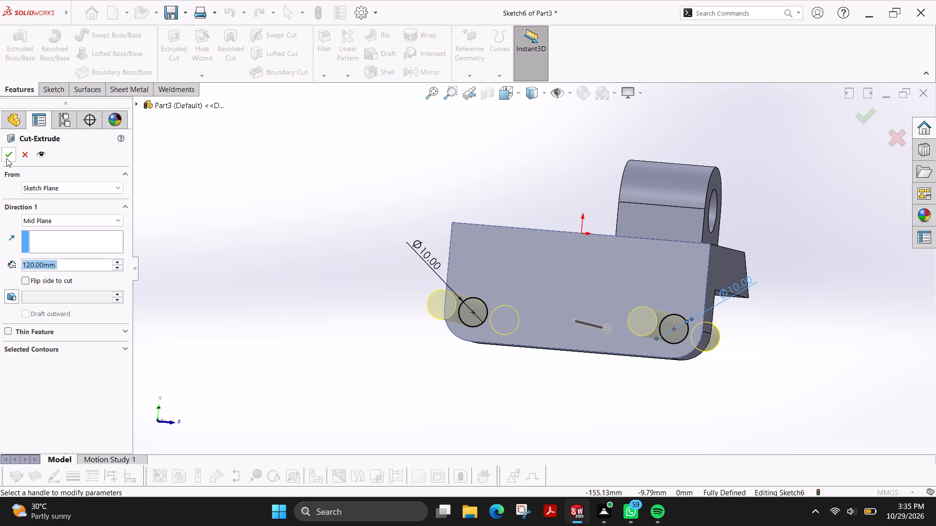
click(6, 158)
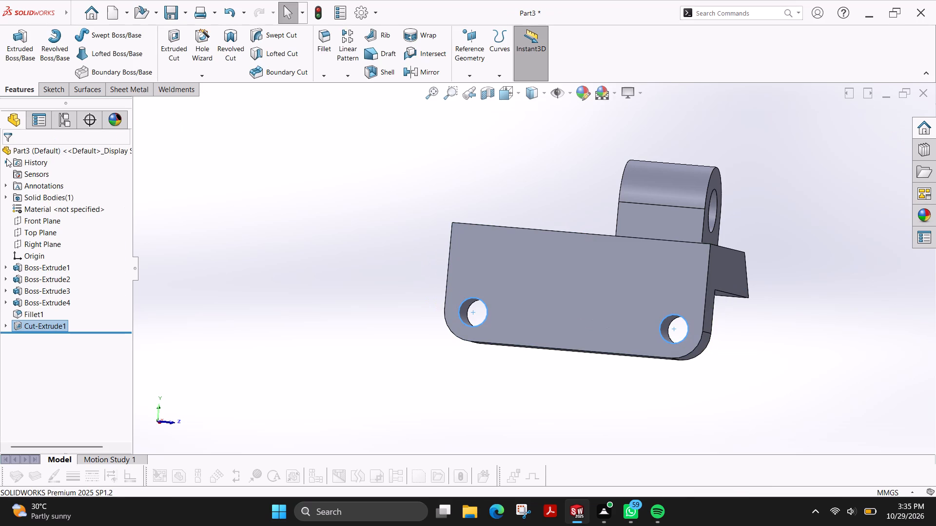
key(Escape)
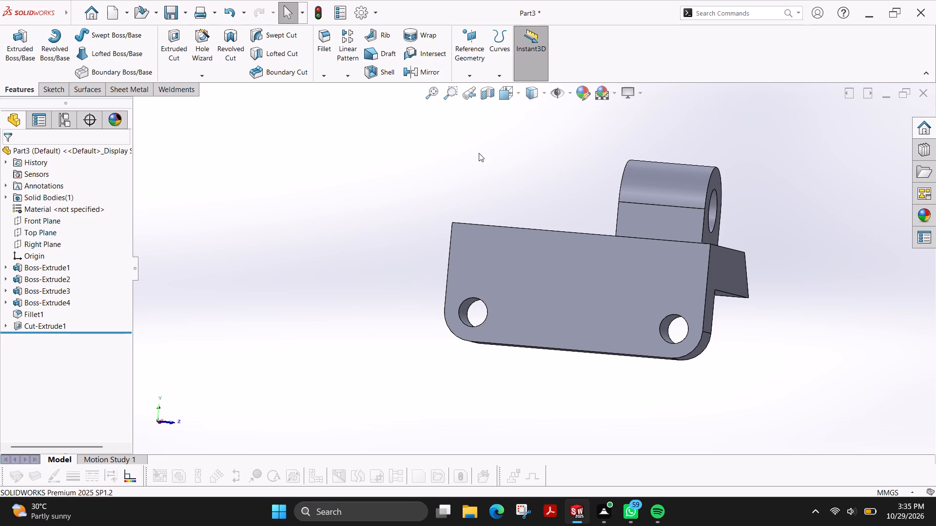
Sketch two circles of about 3.9 and 4.7 mm radius on the body's top face, level with the origin, about 29 and 58 mm from it.
ctrl+shift+middle_drag(497, 169, 430, 287)
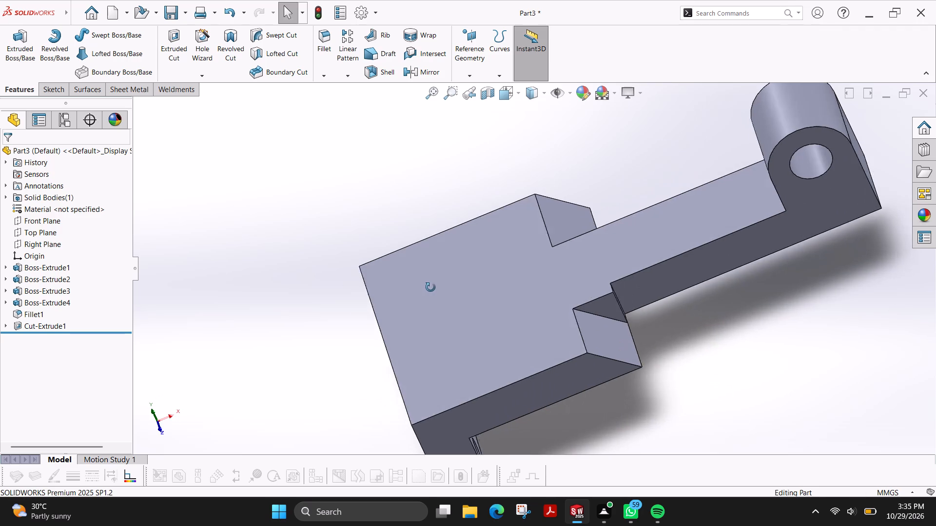
ctrl+shift+middle_drag(430, 287, 433, 287)
click(465, 284)
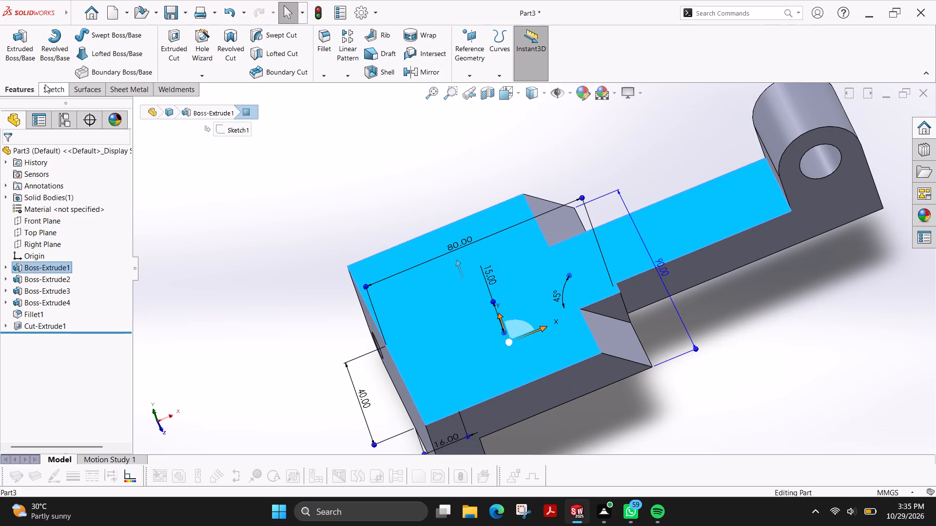
click(45, 84)
click(20, 50)
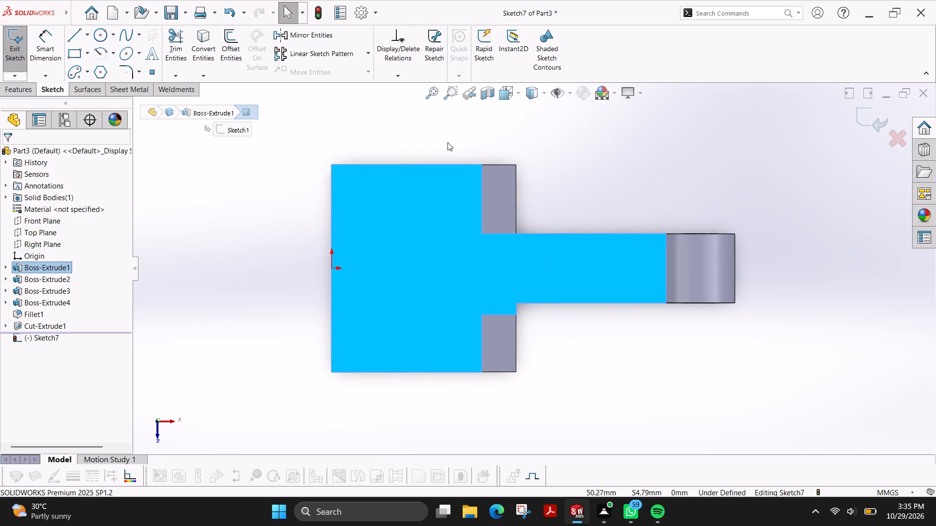
key(Escape)
scroll(447, 142, down, 1)
click(100, 40)
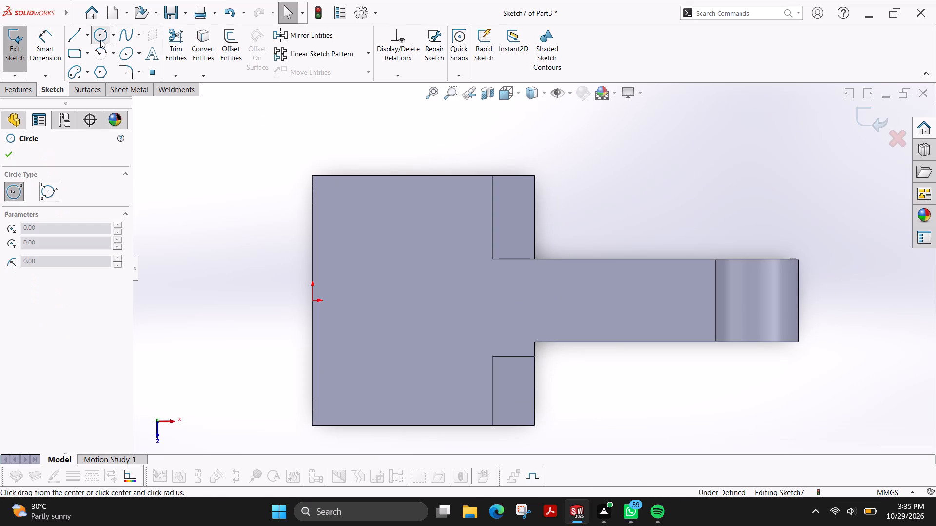
click(394, 301)
click(405, 299)
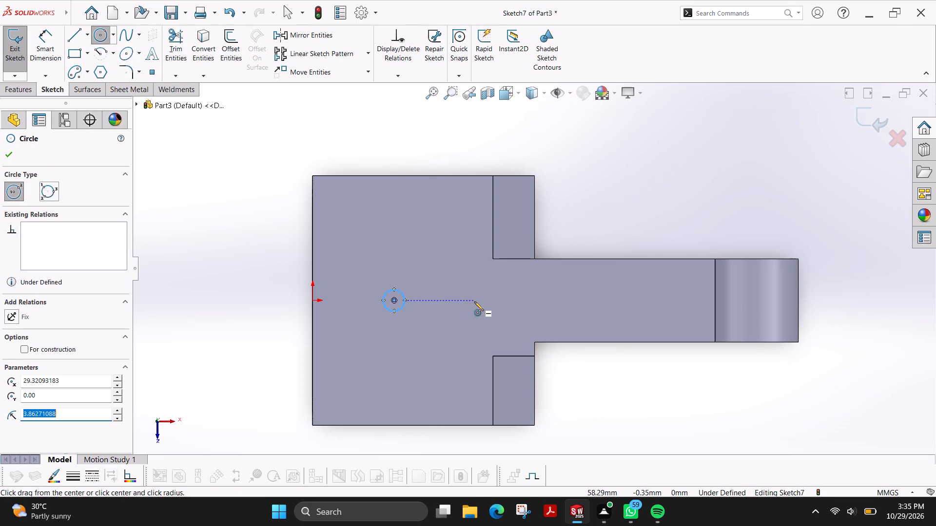
click(474, 301)
click(474, 287)
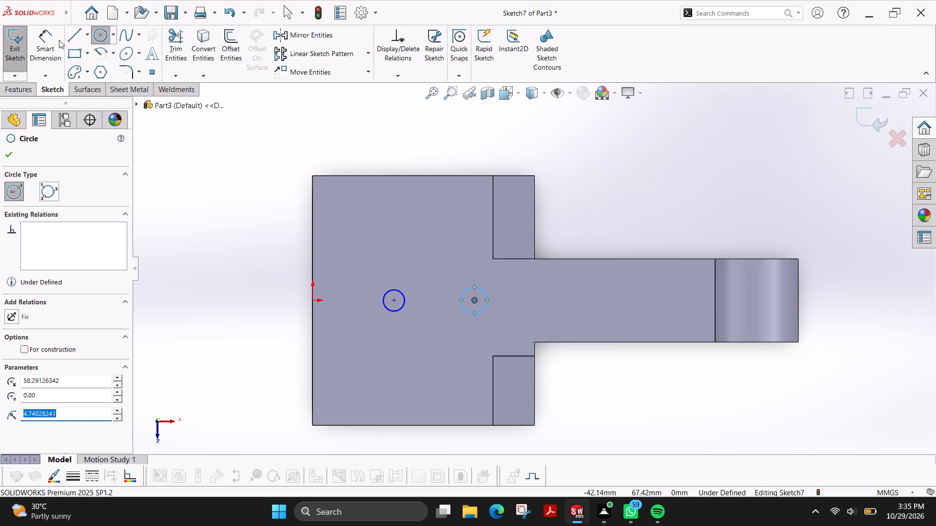
Dimension the distance between the two circle centres on the top face to 25 mm.
click(50, 43)
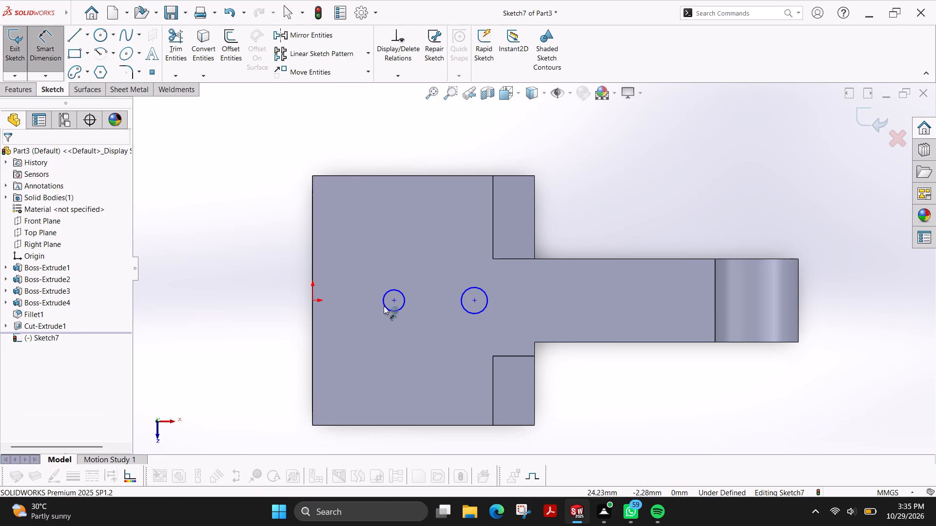
click(393, 301)
click(473, 299)
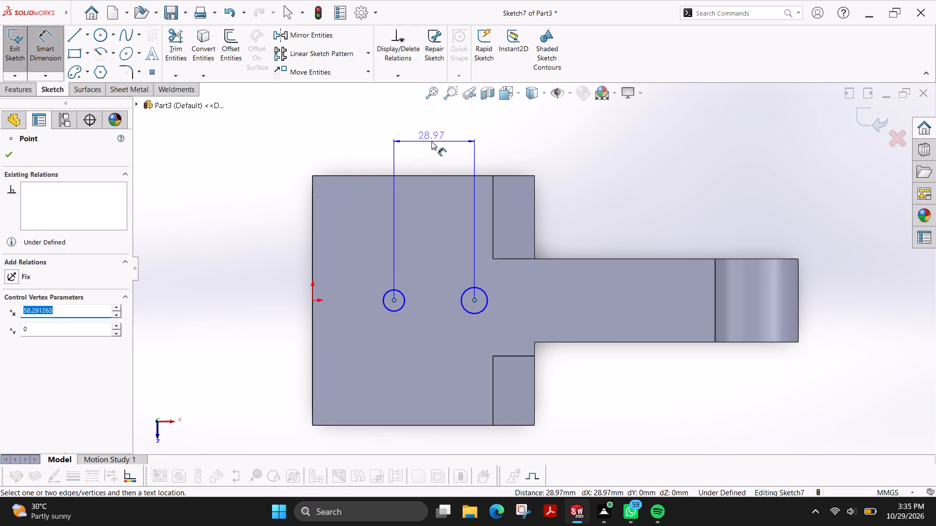
click(431, 141)
text(25)
key(Return)
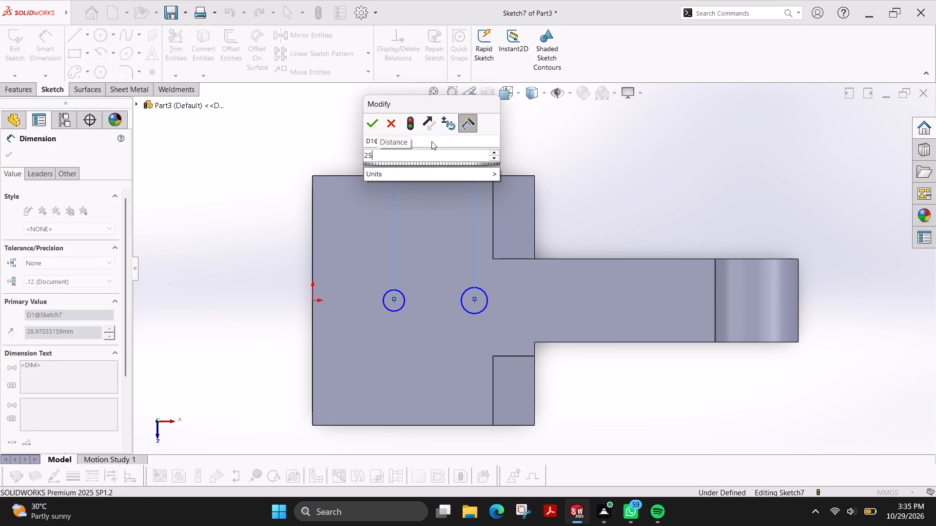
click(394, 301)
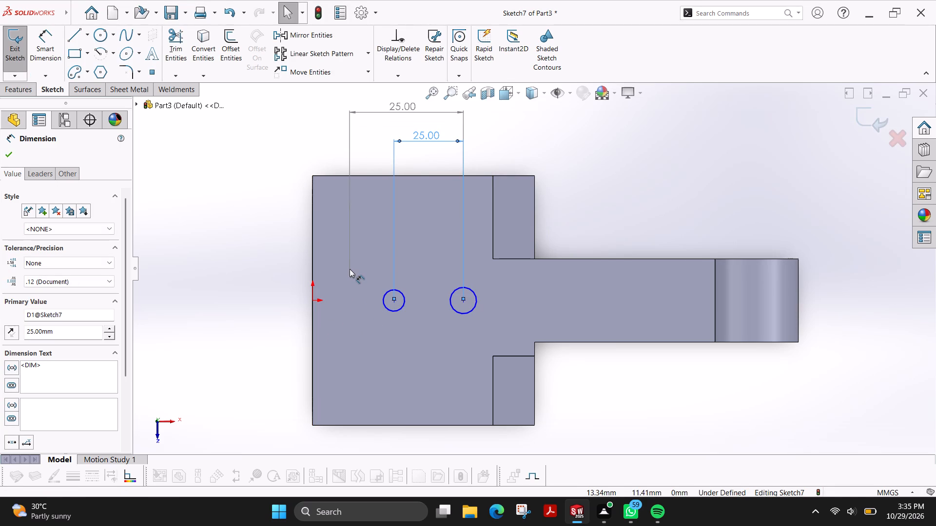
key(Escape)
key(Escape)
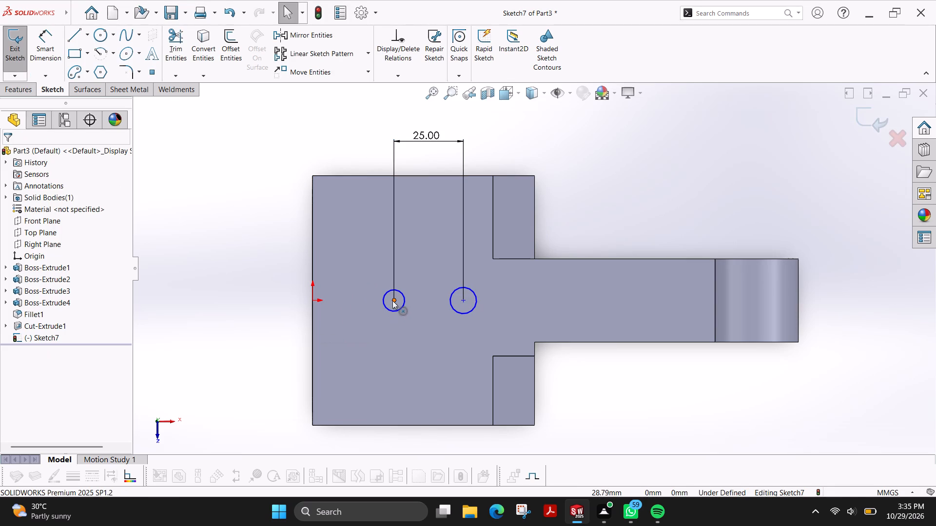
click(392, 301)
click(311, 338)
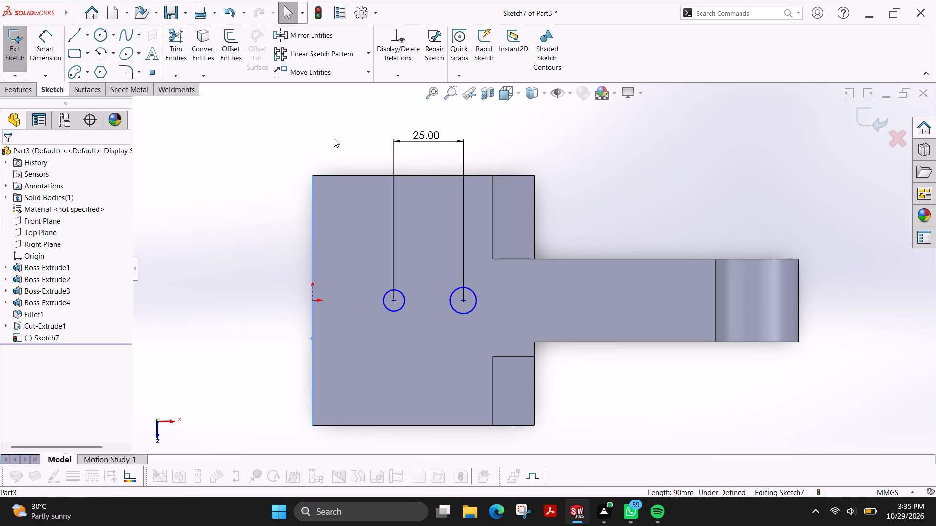
Dimension the distance from the body's outer edge at the origin to the nearer circle's centre to 30 mm.
click(42, 44)
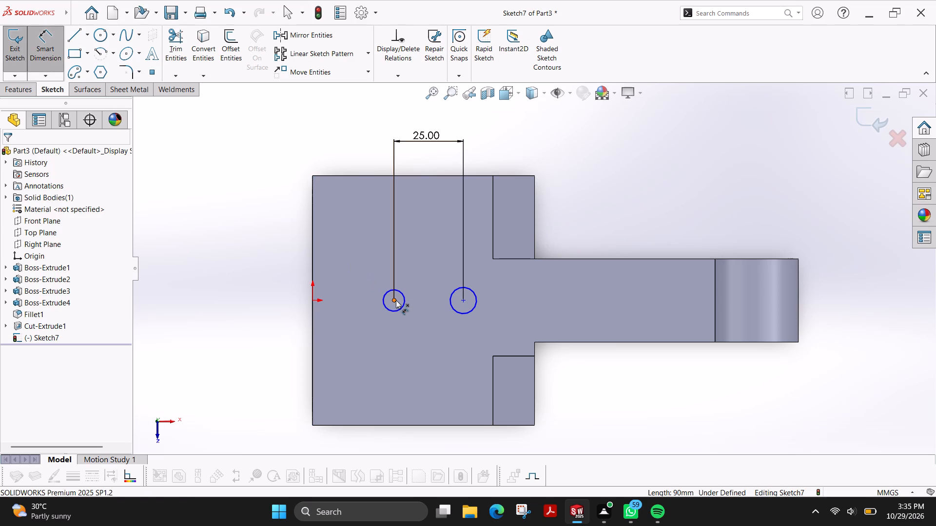
click(396, 300)
click(312, 332)
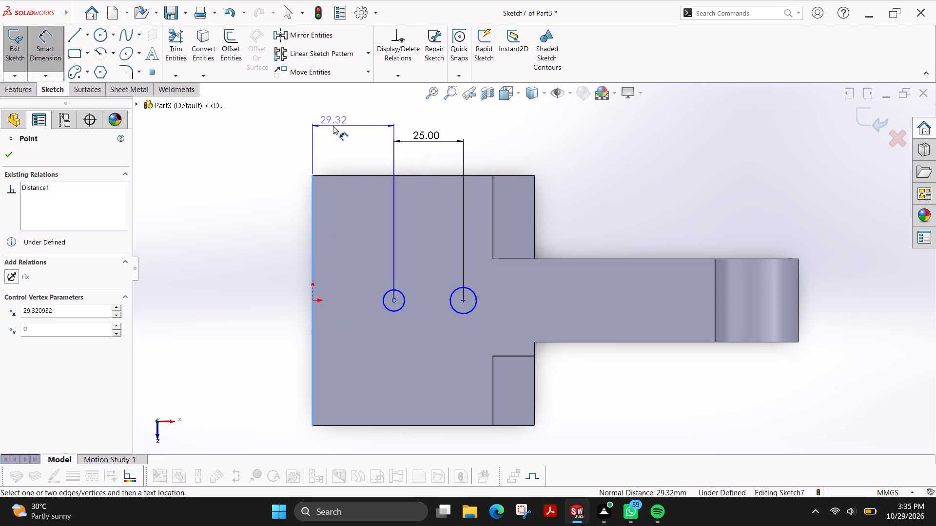
click(333, 126)
text(30)
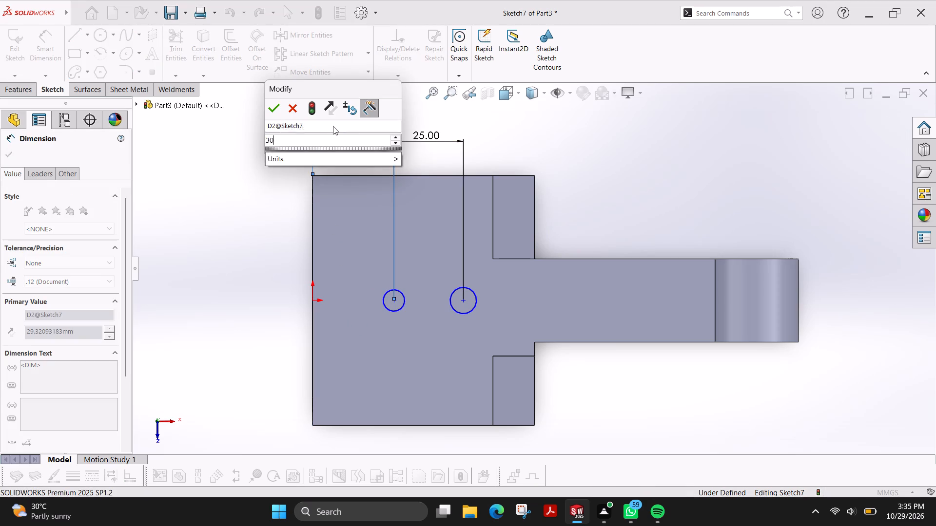
key(Return)
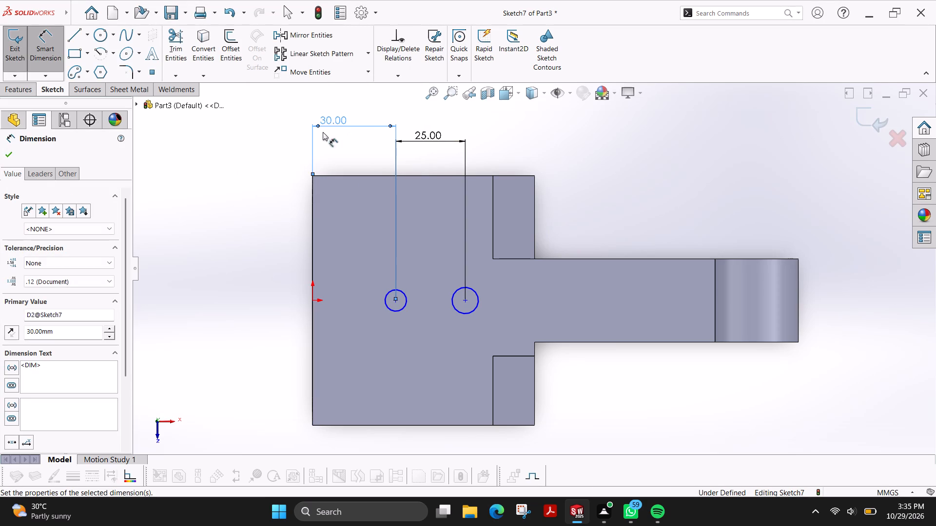
Cut-extrude the two top-face circles through the body using Mid Plane with a depth of 120 mm.
click(27, 89)
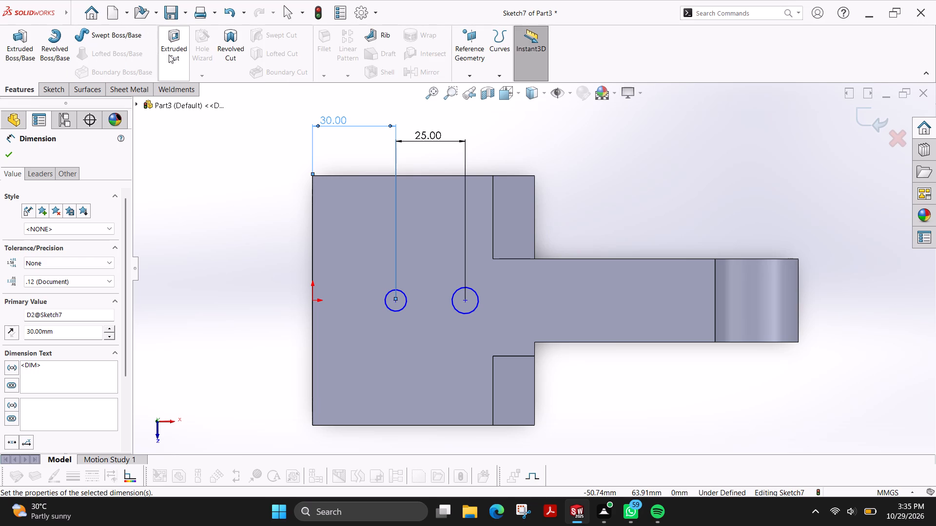
click(169, 55)
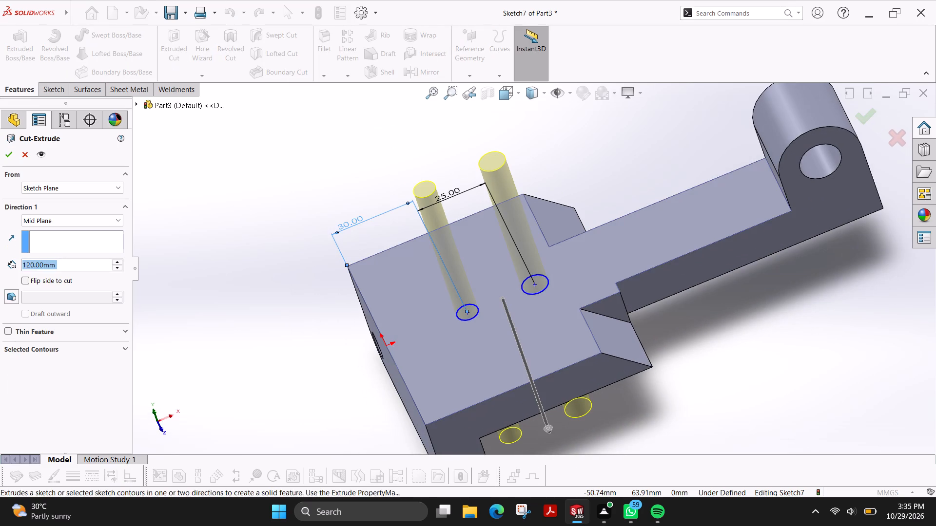
click(12, 148)
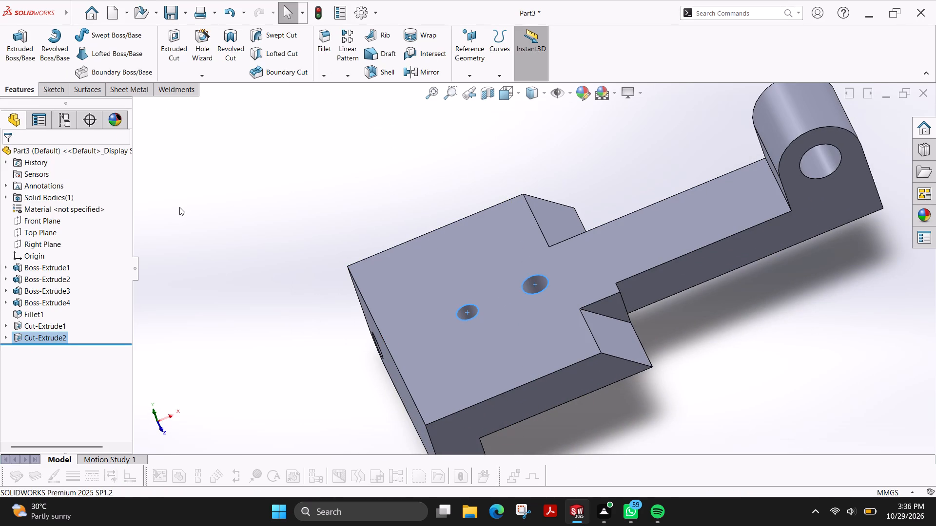
key(Escape)
Inspect the bracket from different angles and set it to the standard isometric view.
scroll(372, 253, up, 1)
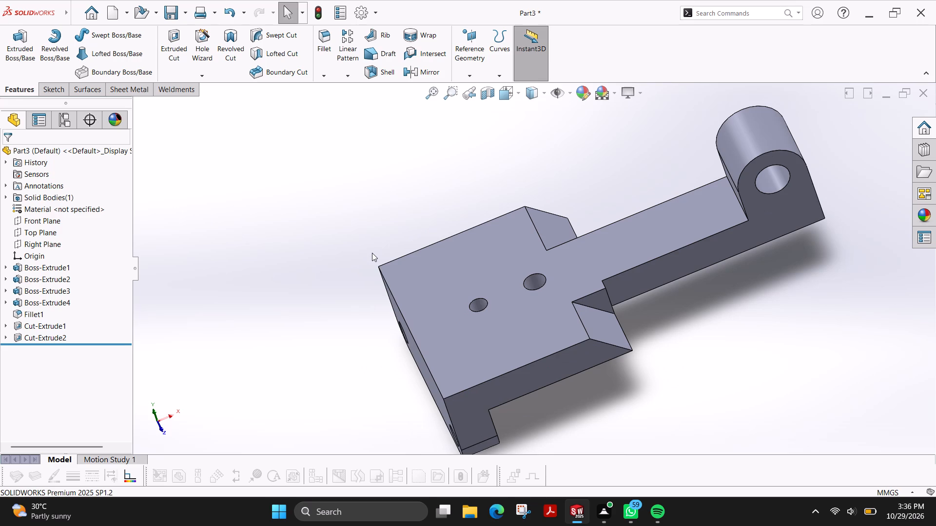
scroll(372, 253, up, 1)
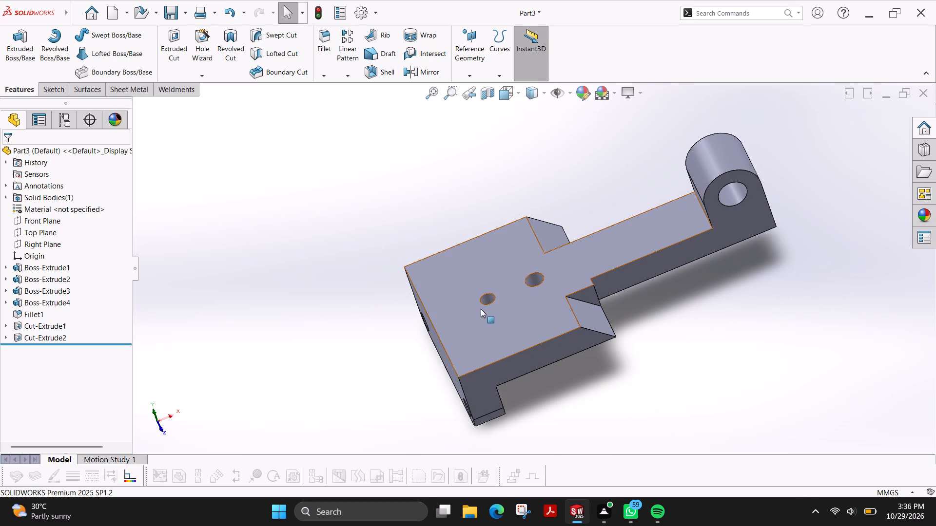
ctrl+shift+middle_drag(591, 367, 561, 351)
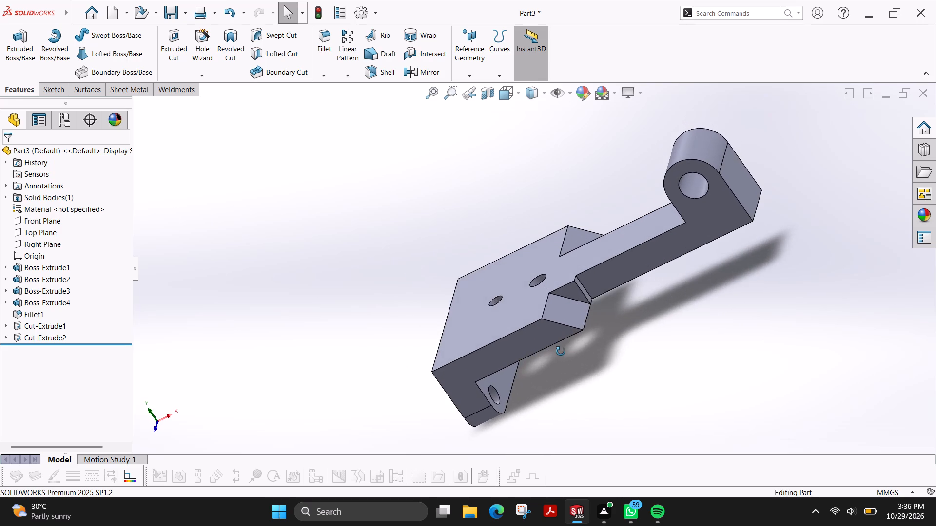
ctrl+shift+middle_drag(561, 351, 574, 356)
click(518, 94)
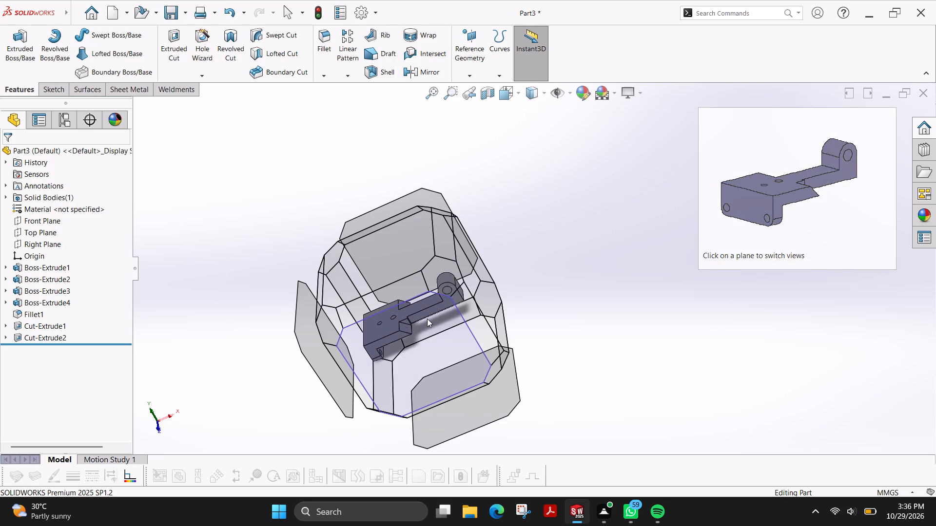
click(445, 273)
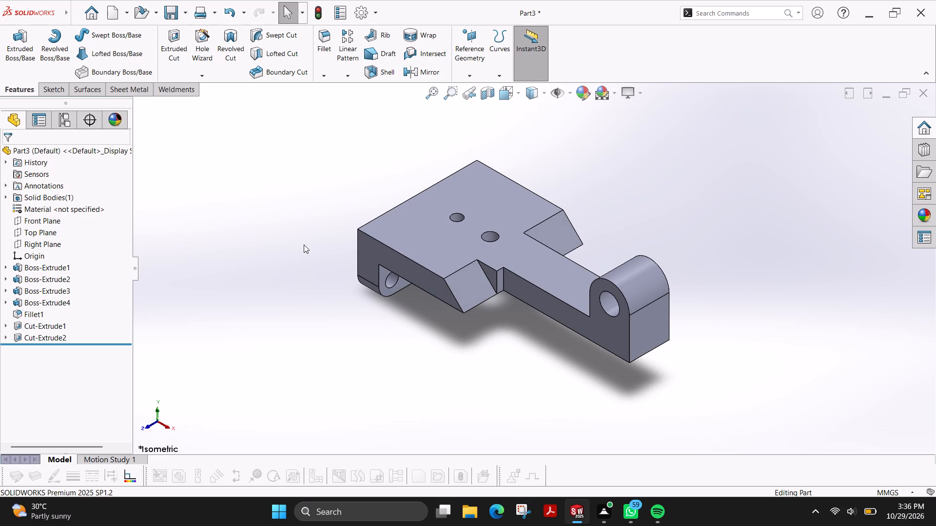
Save the part as fujiPart117 in the solidworks folder inside fuji drawing file on the Desktop.
key(ctrl+s)
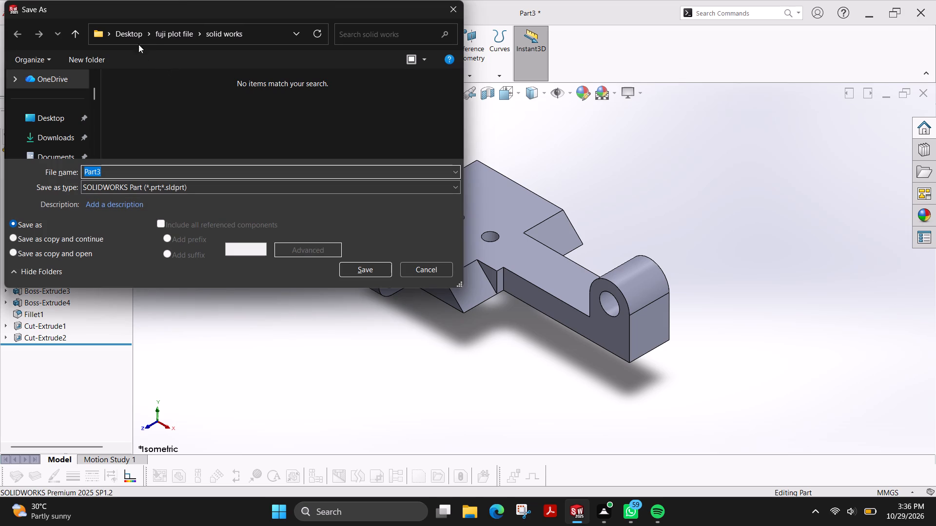
click(135, 38)
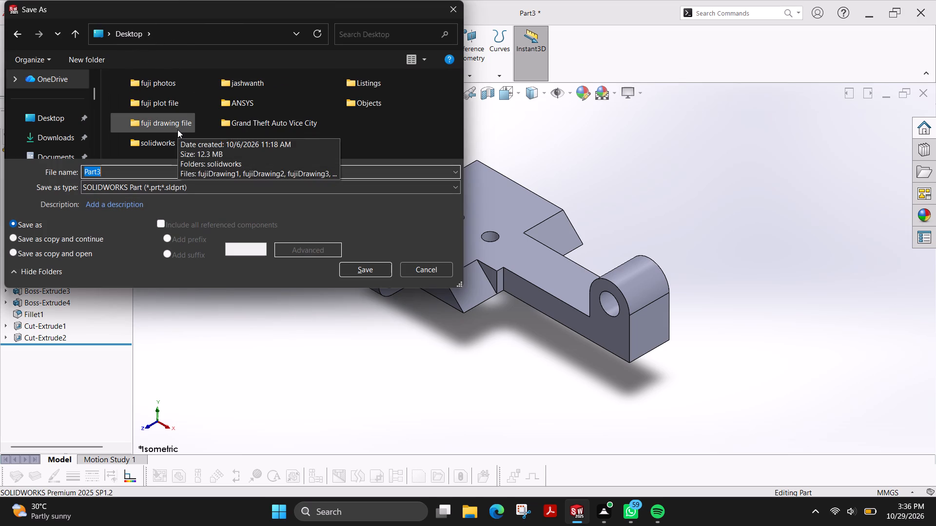
double_click(177, 130)
double_click(153, 99)
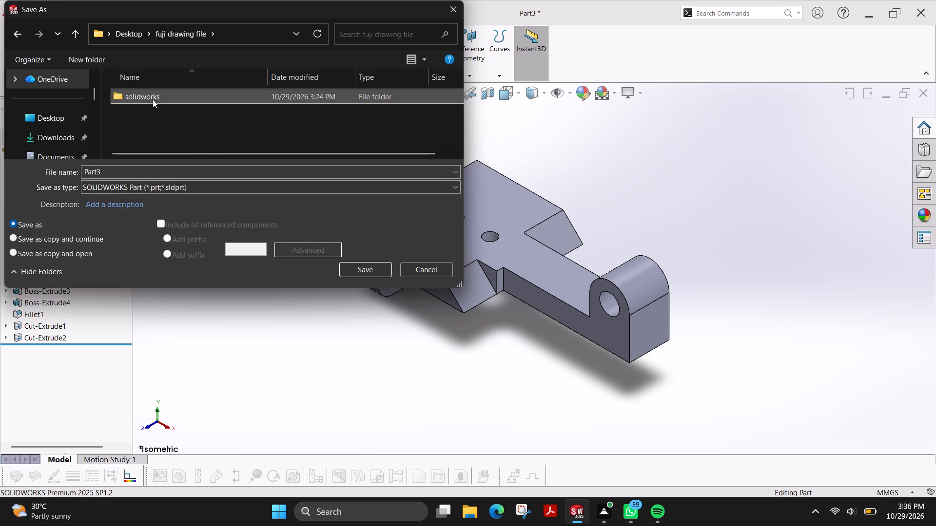
scroll(213, 144, down, 20)
scroll(213, 144, down, 5)
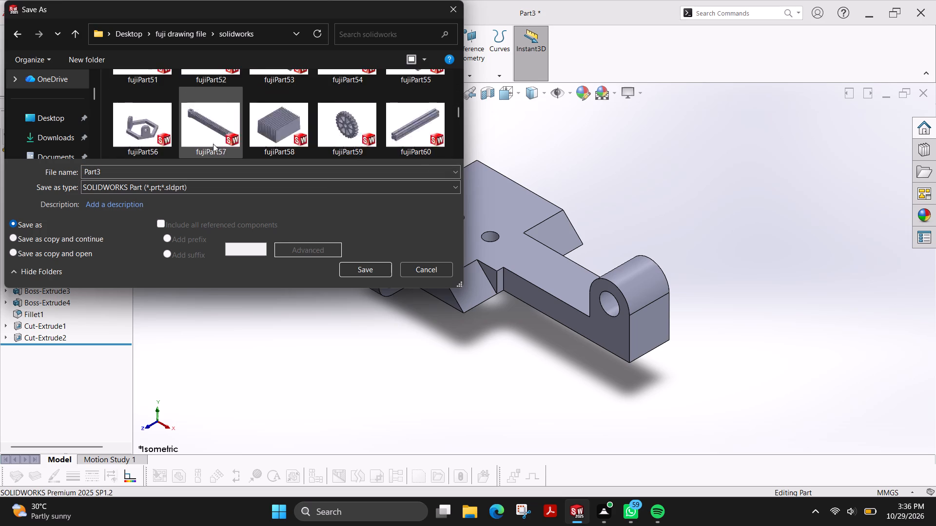
scroll(213, 144, down, 20)
scroll(213, 144, down, 6)
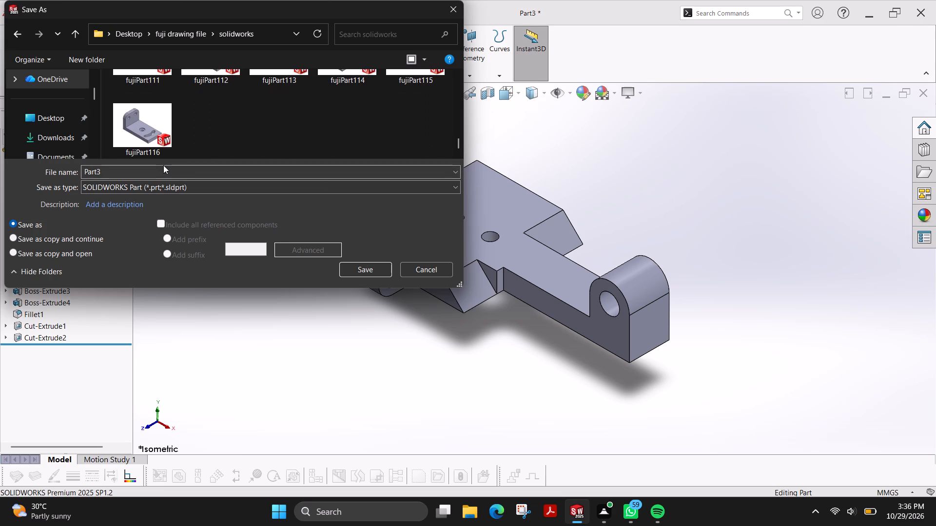
click(163, 165)
key(Right)
key(BackSpace)
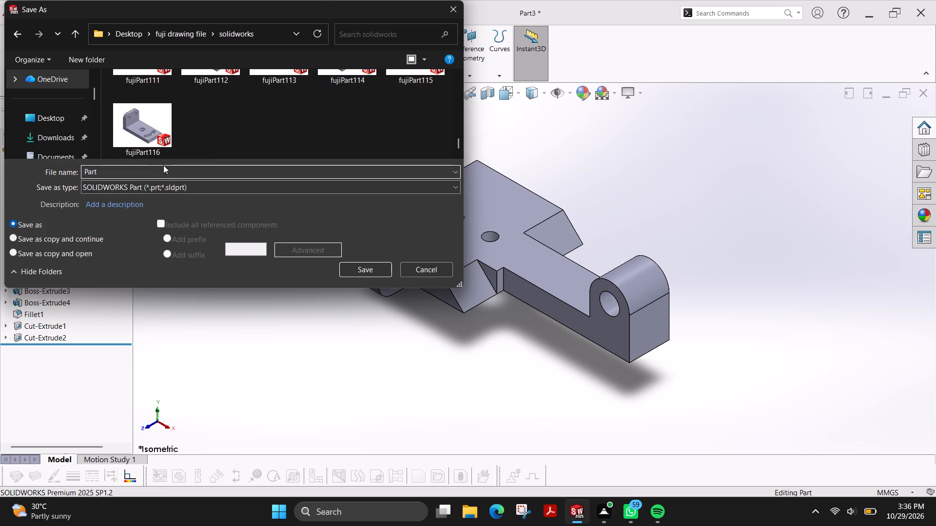
text(117)
key(Left)
key(Left)
key(Left)
key(Left)
key(Left)
key(Left)
key(Left)
key(Left)
key(Left)
key(Left)
key(Left)
key(Left)
key(Left)
key(Left)
text(fuji)
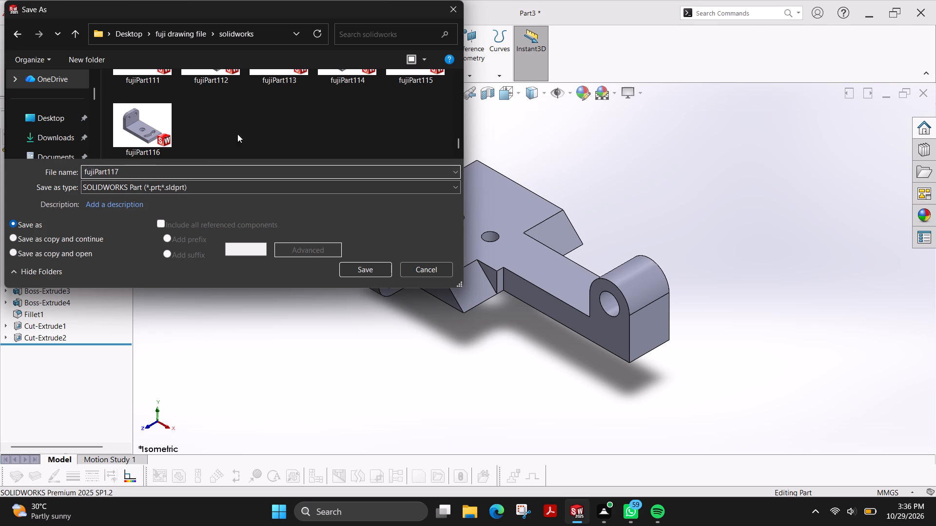
click(374, 268)
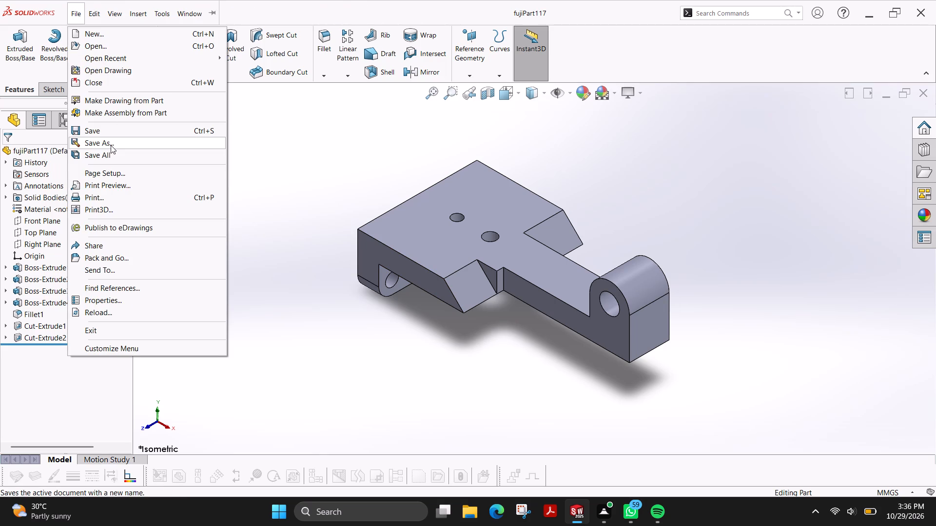
Save a PDF copy as fujiPart117 in the solid works folder inside fuji plot file on the Desktop.
click(111, 145)
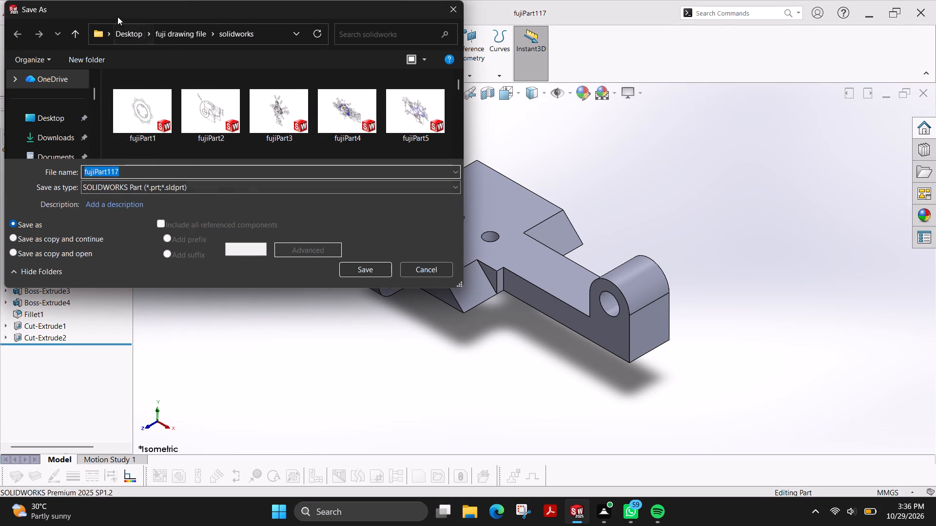
click(125, 34)
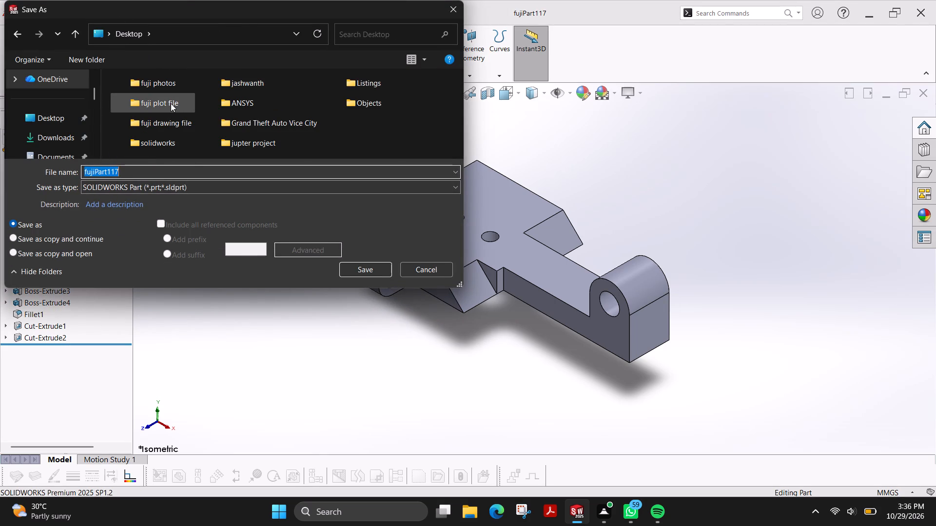
double_click(171, 103)
double_click(160, 97)
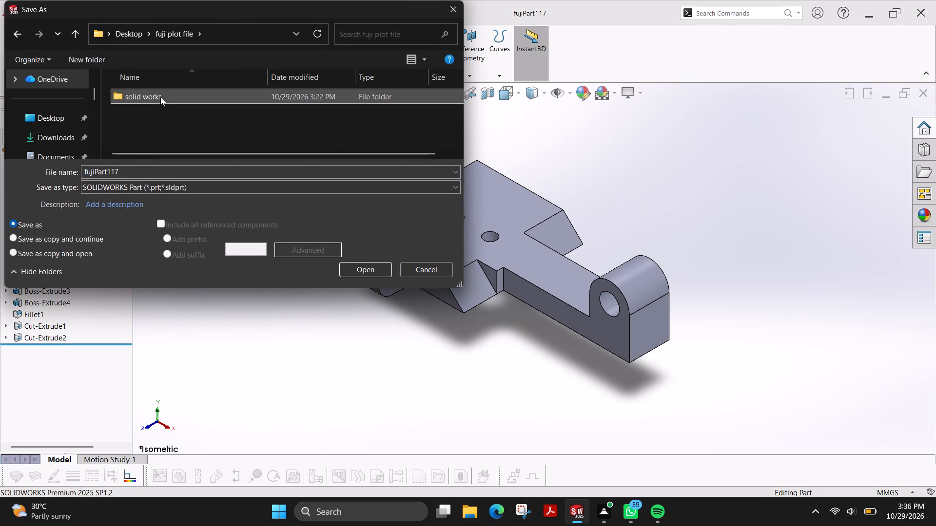
click(163, 188)
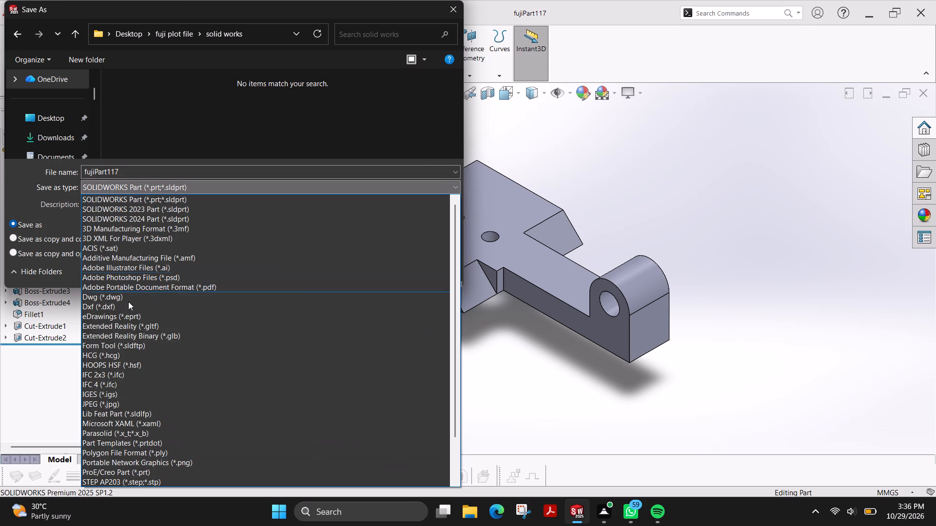
click(170, 283)
click(377, 291)
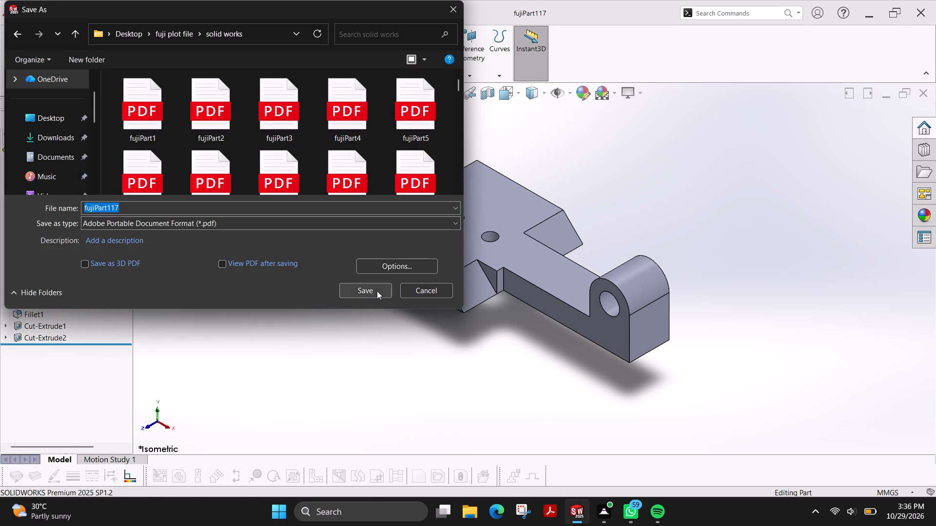